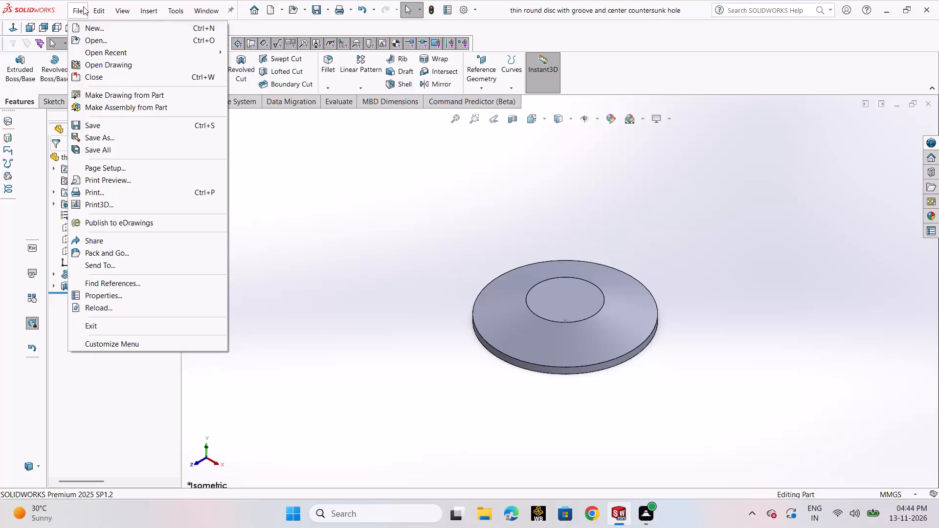
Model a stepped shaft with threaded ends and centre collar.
Create a new part document.
left_click(107, 142)
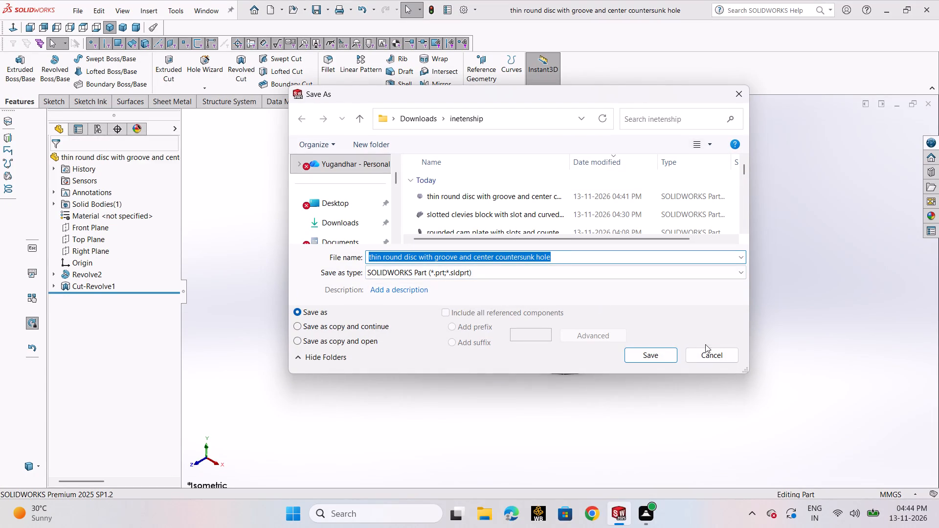
left_click(711, 351)
left_click(85, 8)
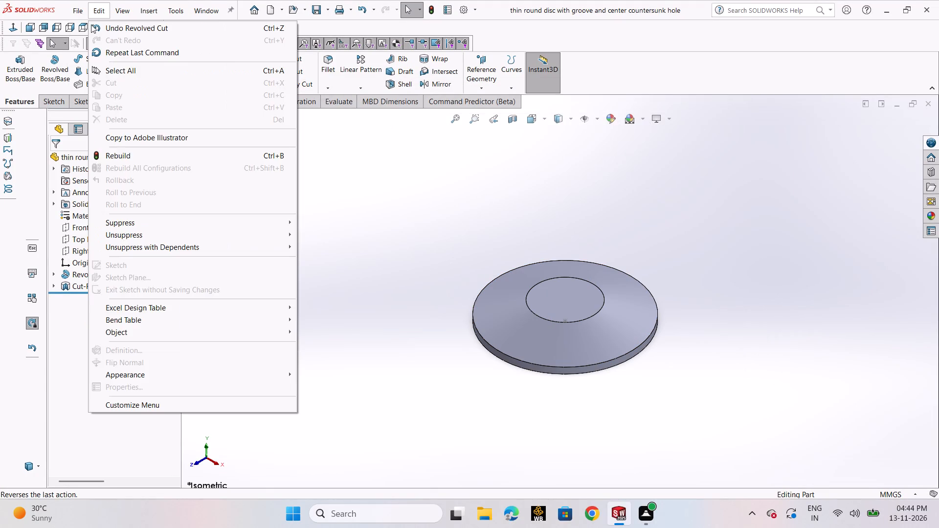
left_click(88, 29)
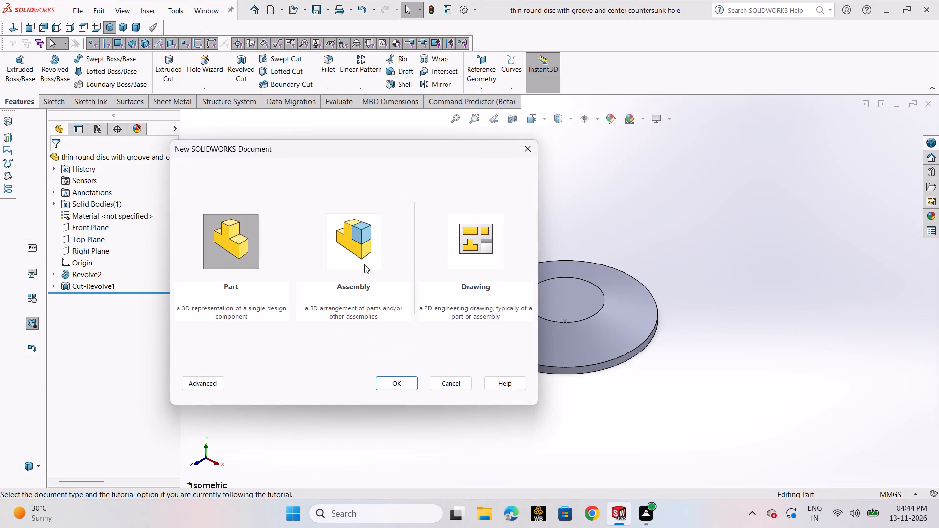
left_click(400, 382)
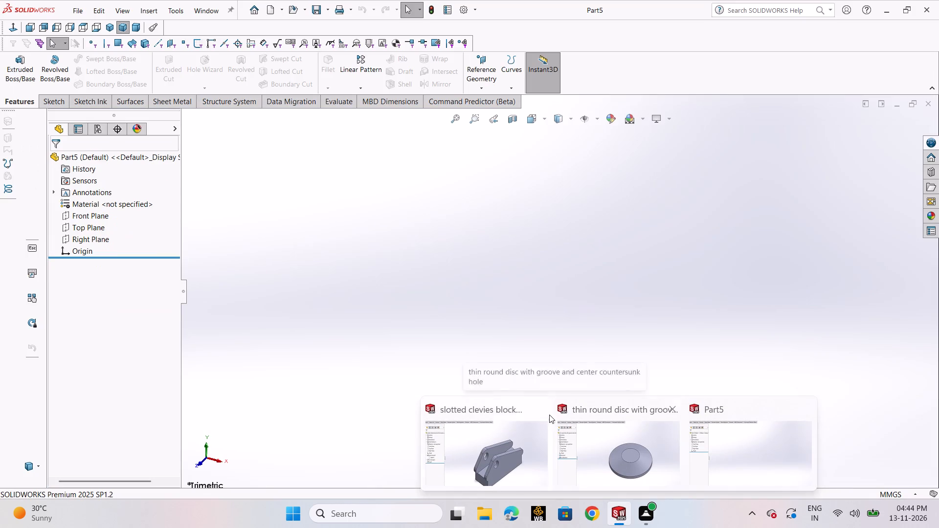
Close the slotted clevis block and thin round disc part windows, keeping only the new part open.
left_click(542, 412)
left_click(672, 402)
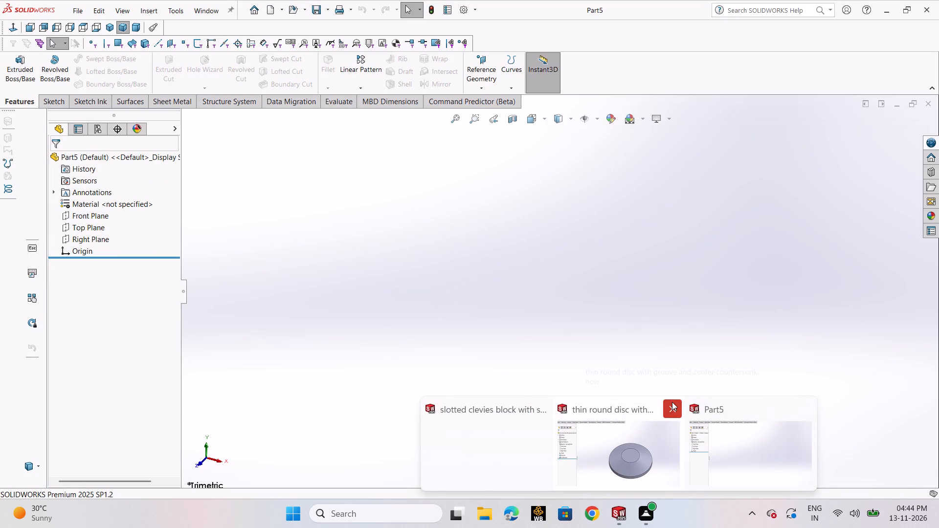
left_click(658, 300)
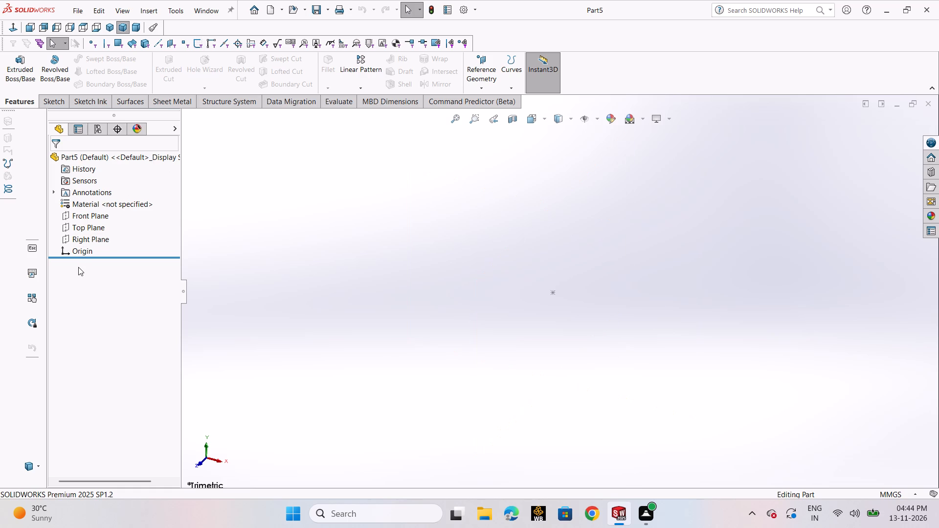
Start a new sketch on the Front Plane.
left_click(104, 212)
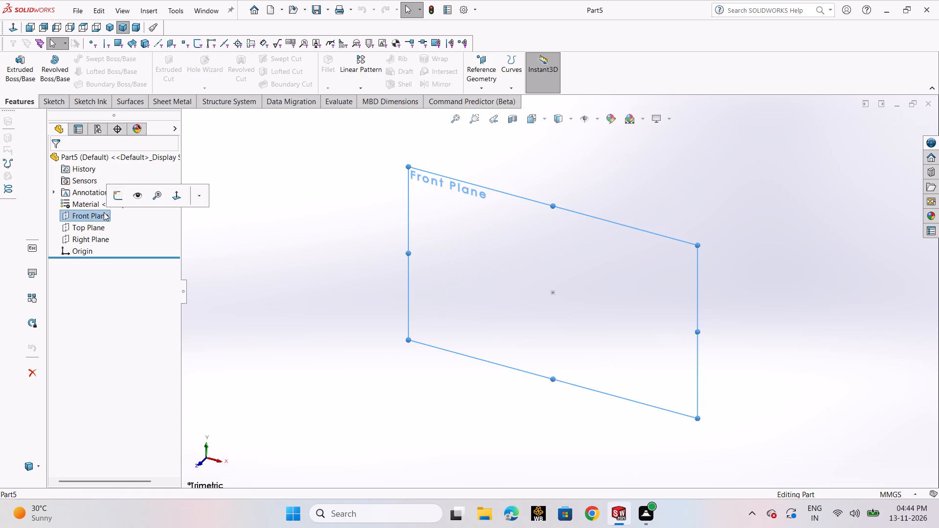
left_click(119, 199)
scroll(616, 273, "up", 2)
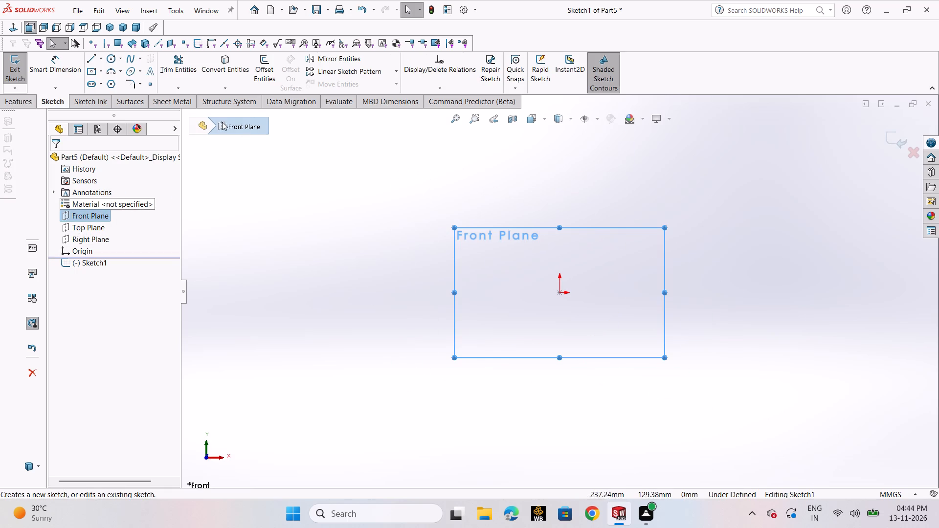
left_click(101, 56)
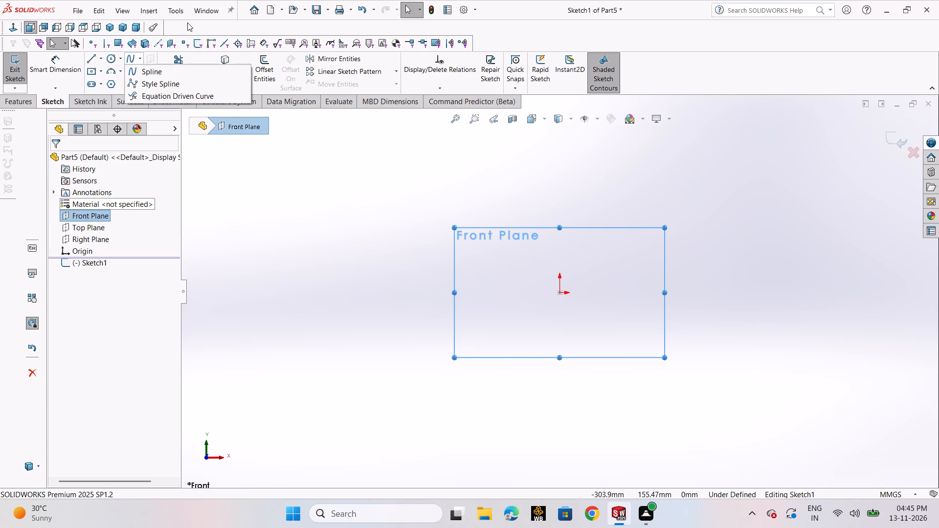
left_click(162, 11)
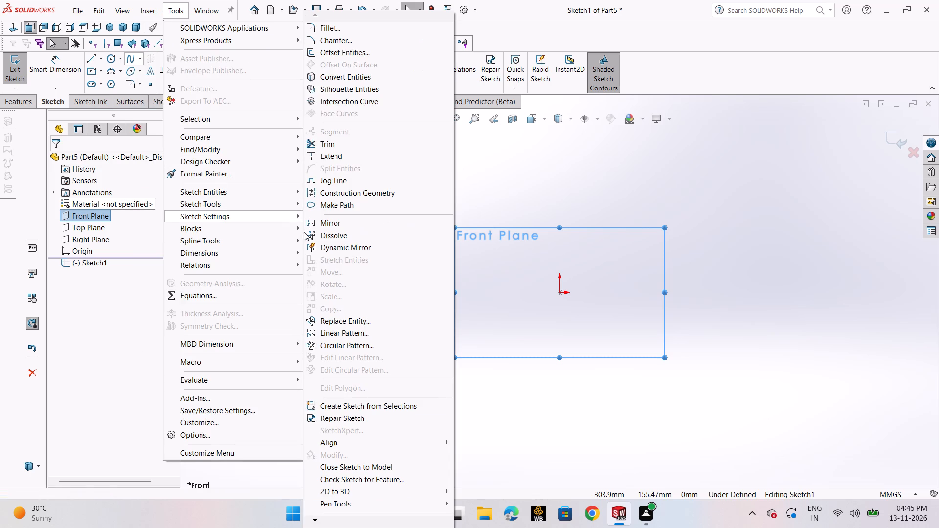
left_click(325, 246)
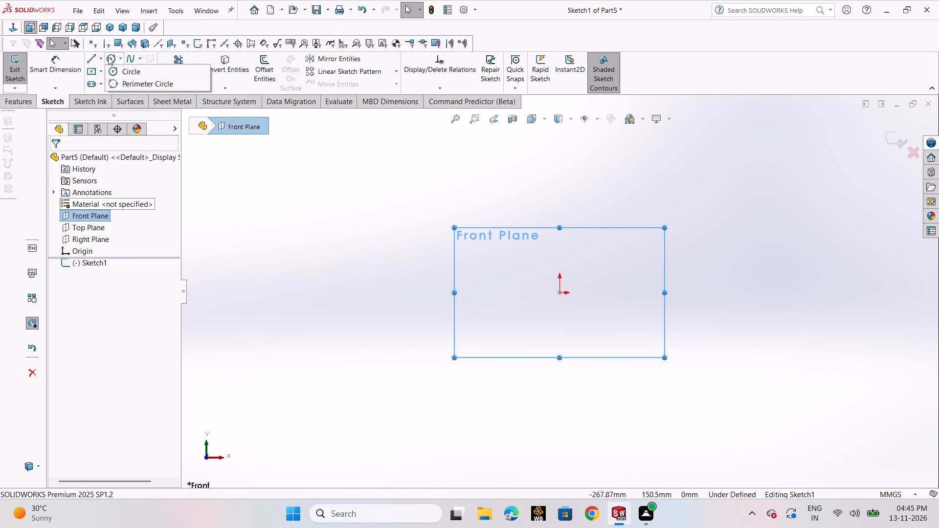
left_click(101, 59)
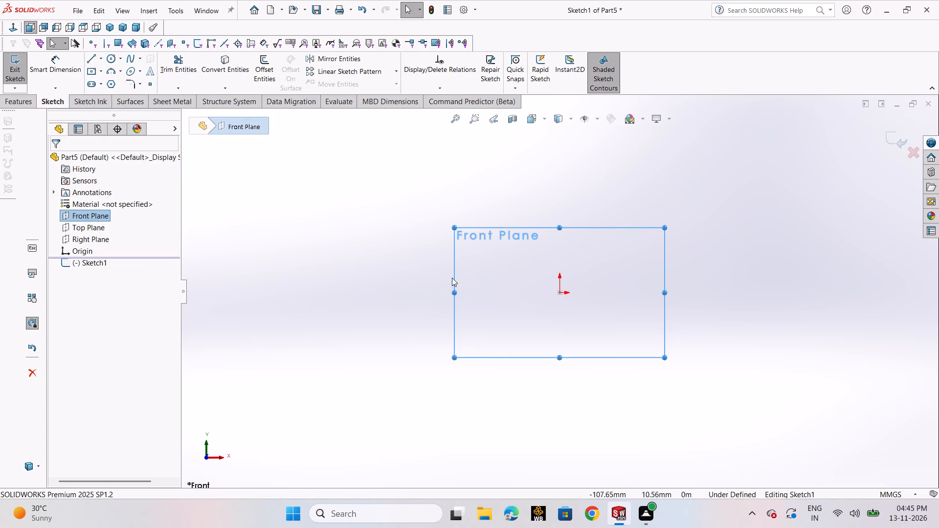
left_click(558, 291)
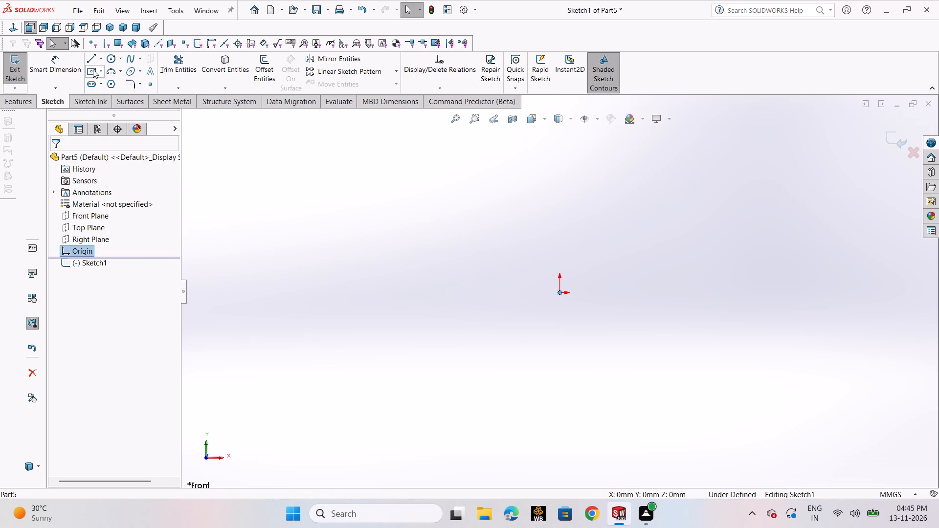
Sketch a vertical centerline about 91 mm long upward from the origin.
left_click(101, 57)
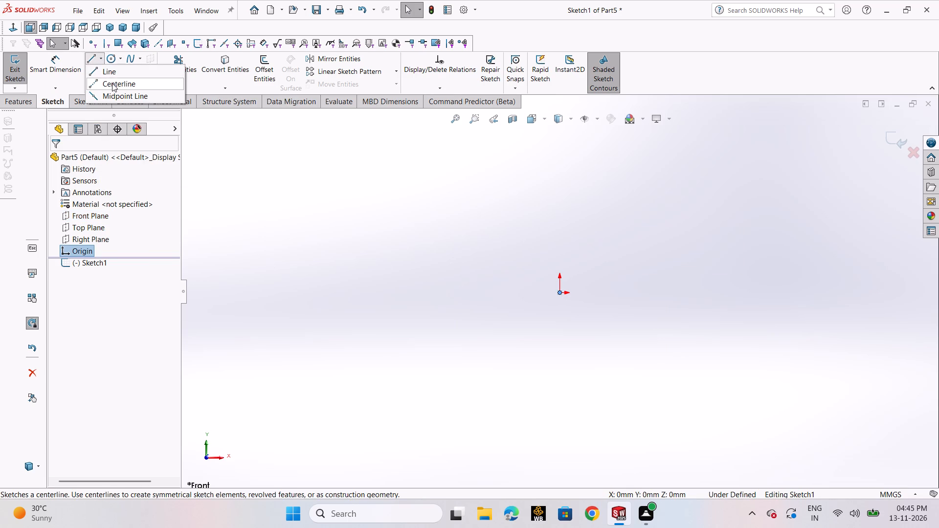
left_click(112, 83)
left_click(560, 294)
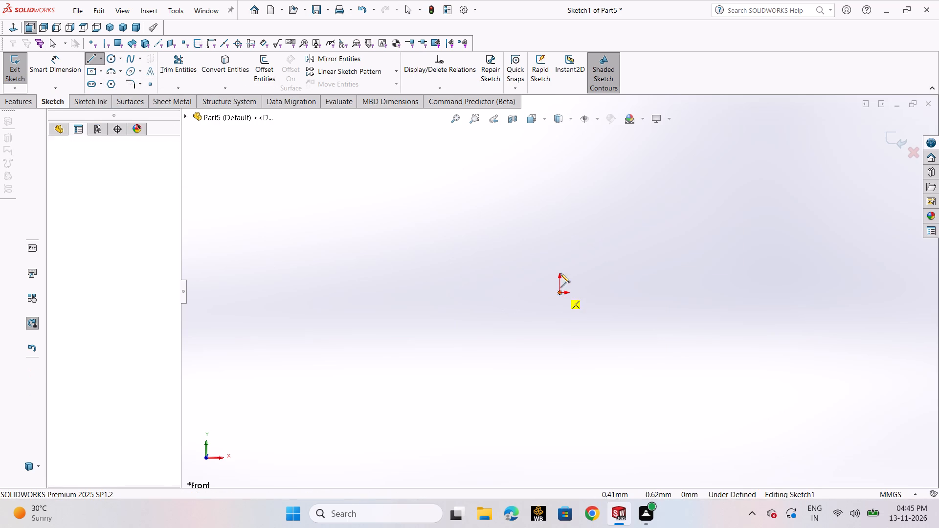
left_click(560, 185)
right_click(560, 185)
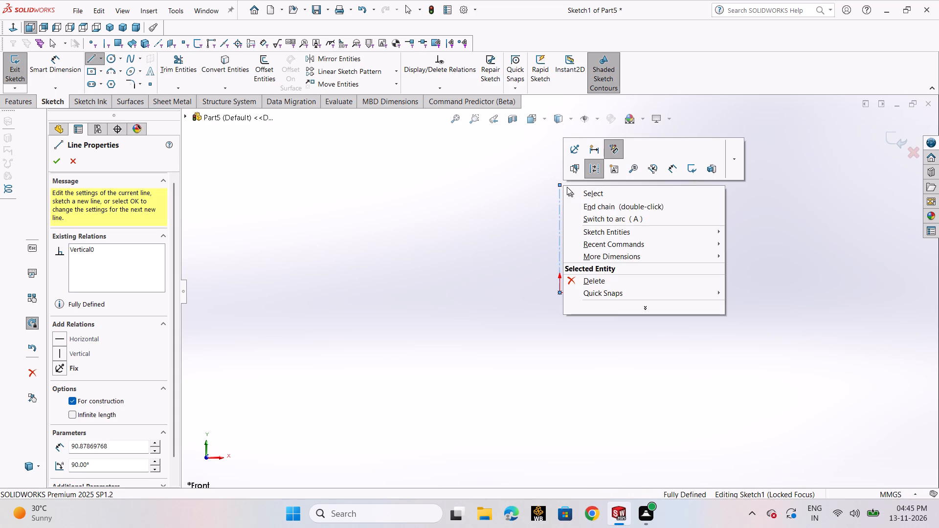
left_click(574, 198)
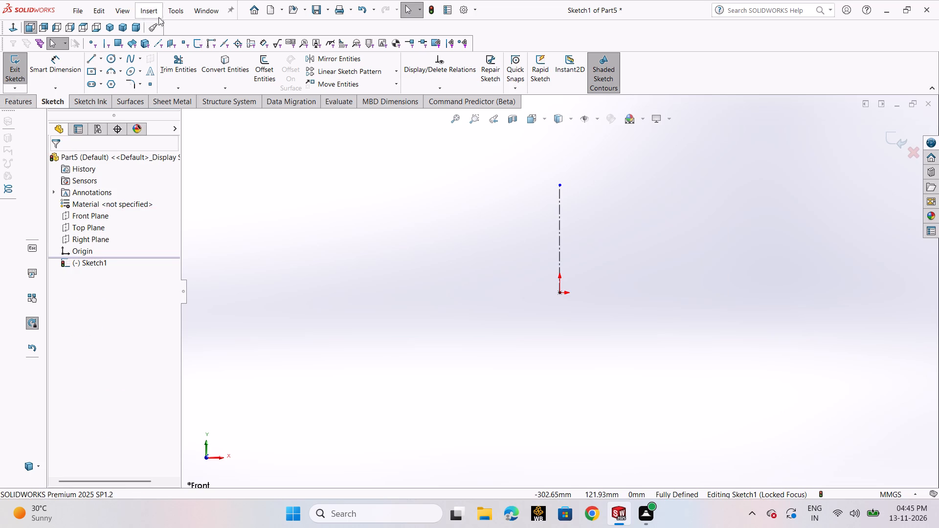
Turn on Dynamic Mirror about the vertical centerline.
left_click(176, 8)
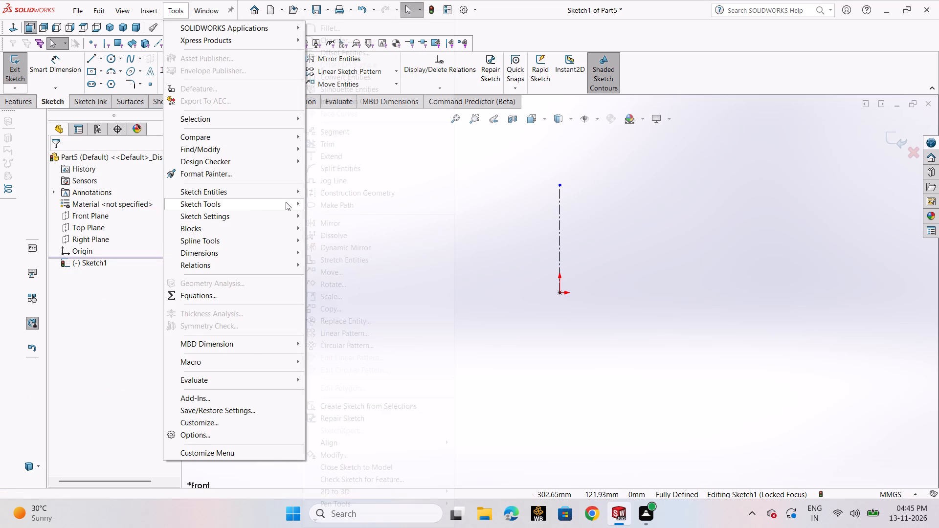
left_click(328, 244)
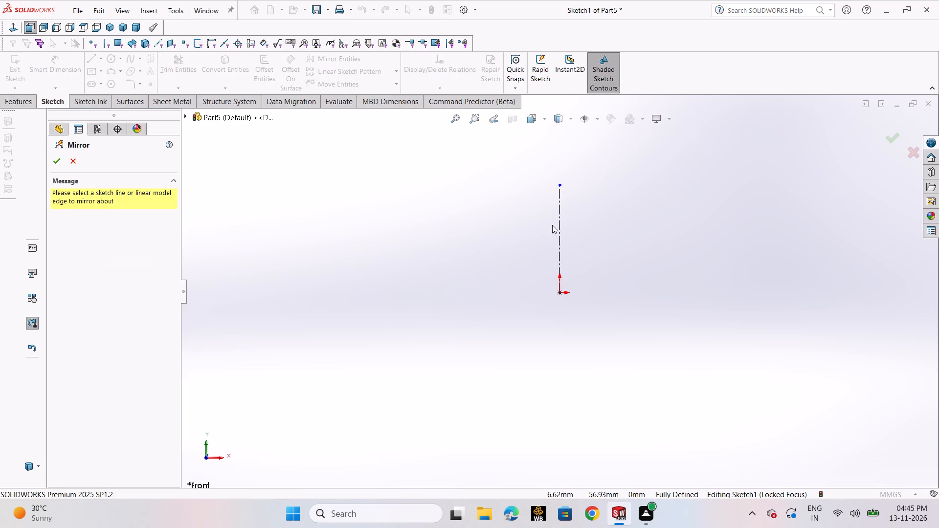
left_click(558, 218)
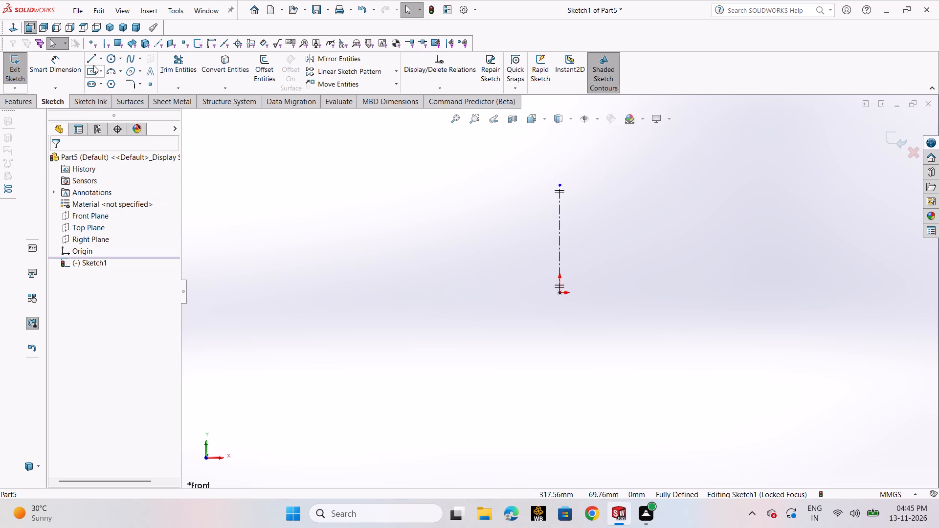
Sketch the left half-profile from the origin: a horizontal line about 68 mm long, a short slanted line, then three horizontal treads with vertical drops descending outward.
left_click(93, 64)
left_click(105, 72)
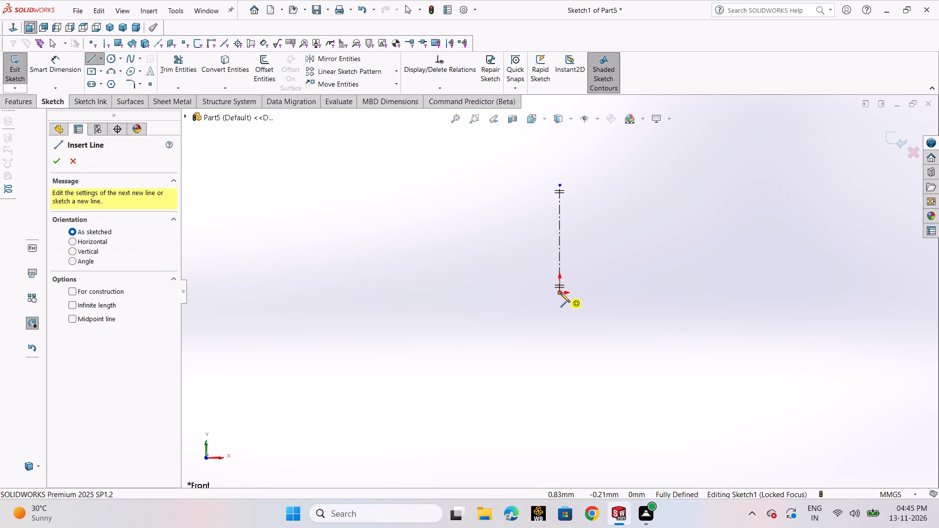
left_click(560, 293)
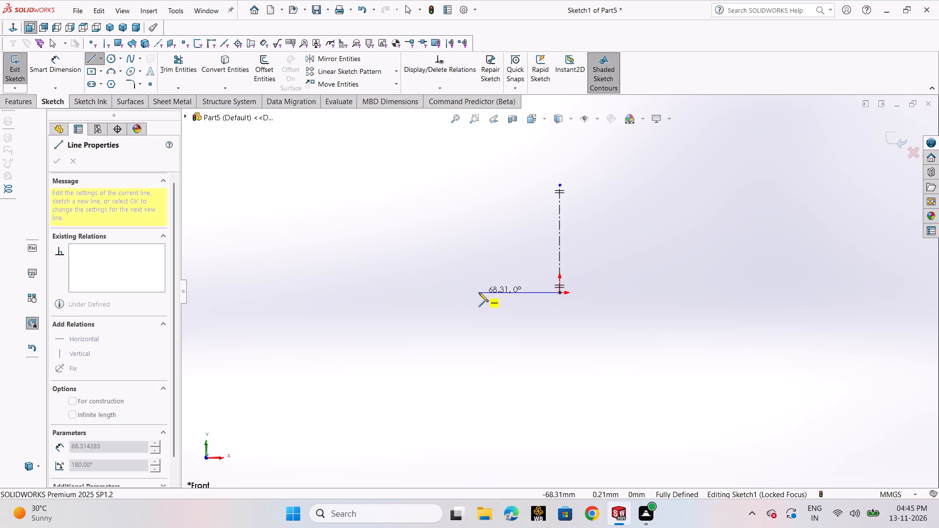
left_click(479, 292)
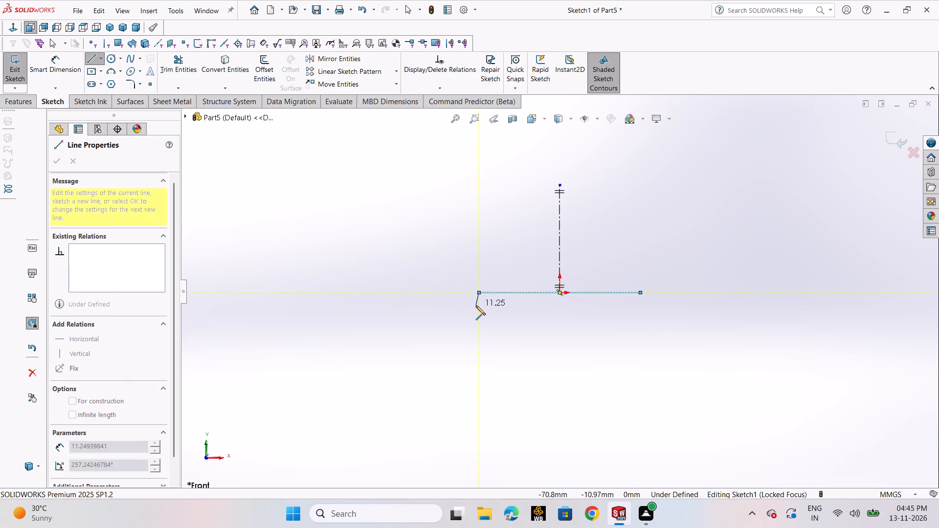
left_click(472, 306)
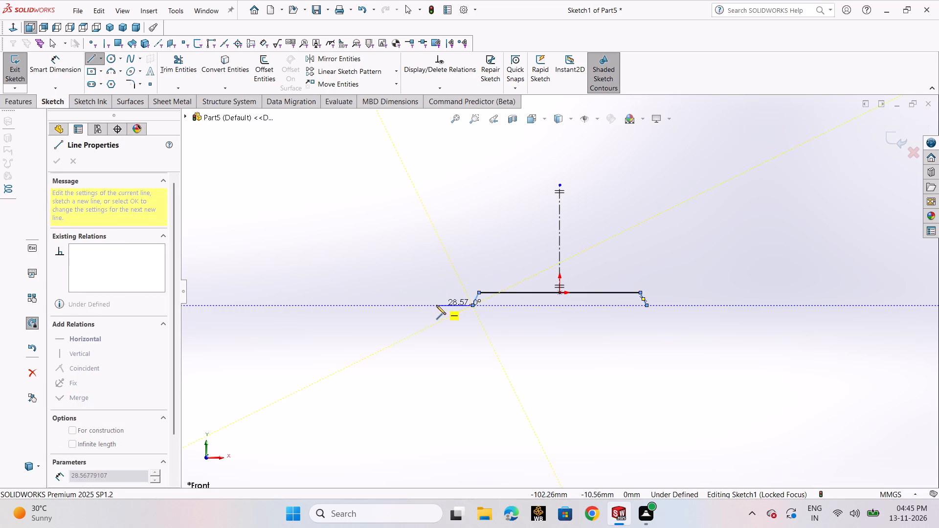
left_click(411, 306)
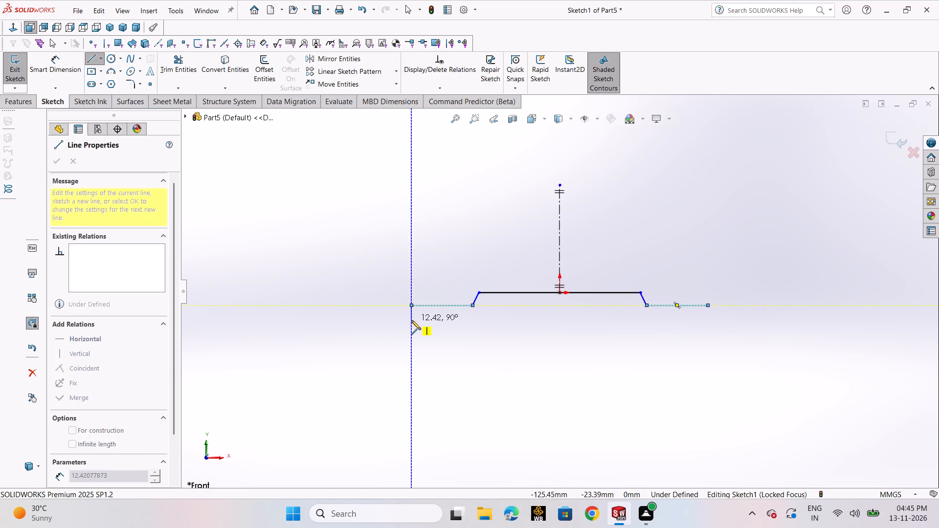
left_click(411, 320)
left_click(372, 321)
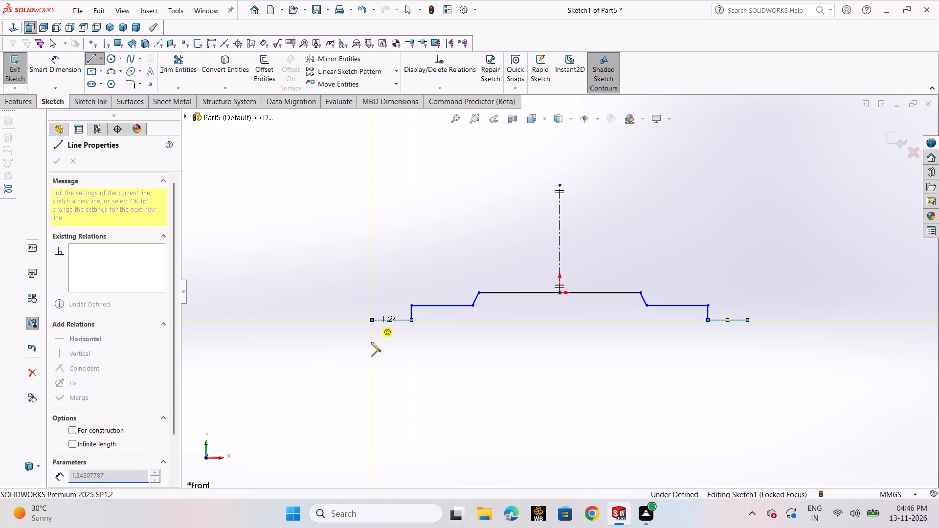
left_click(371, 345)
left_click(305, 342)
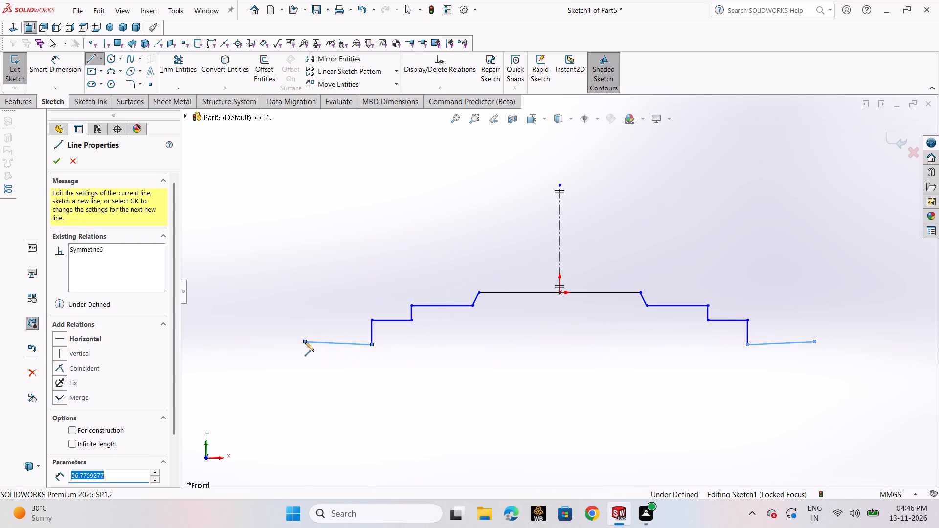
left_click(304, 379)
right_click(304, 379)
left_click(315, 385)
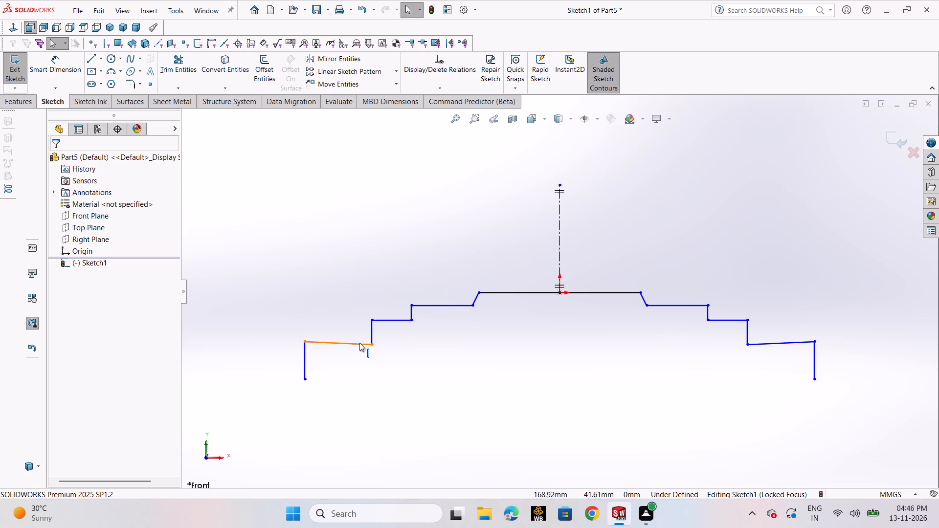
Make the slightly tilted lowest tread line on the left side of the profile horizontal.
left_click(359, 343)
left_click(391, 295)
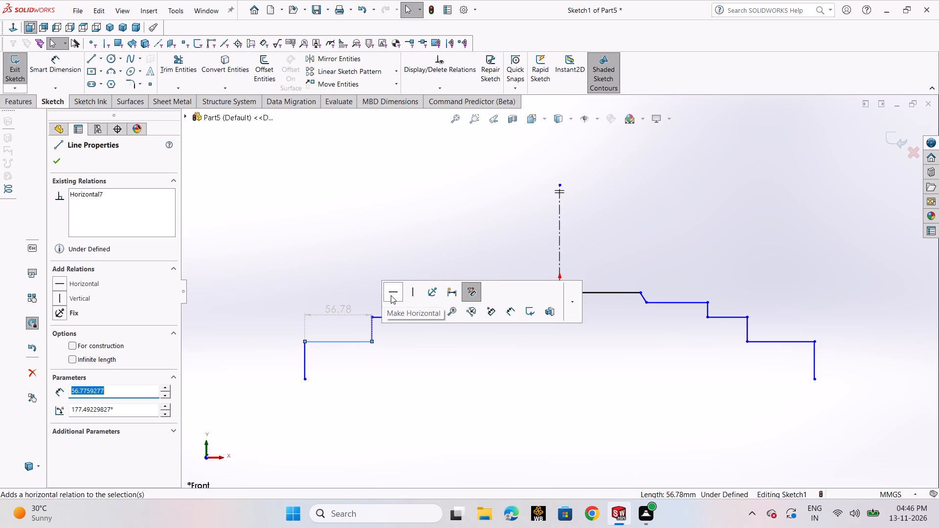
left_click(62, 166)
left_click(341, 231)
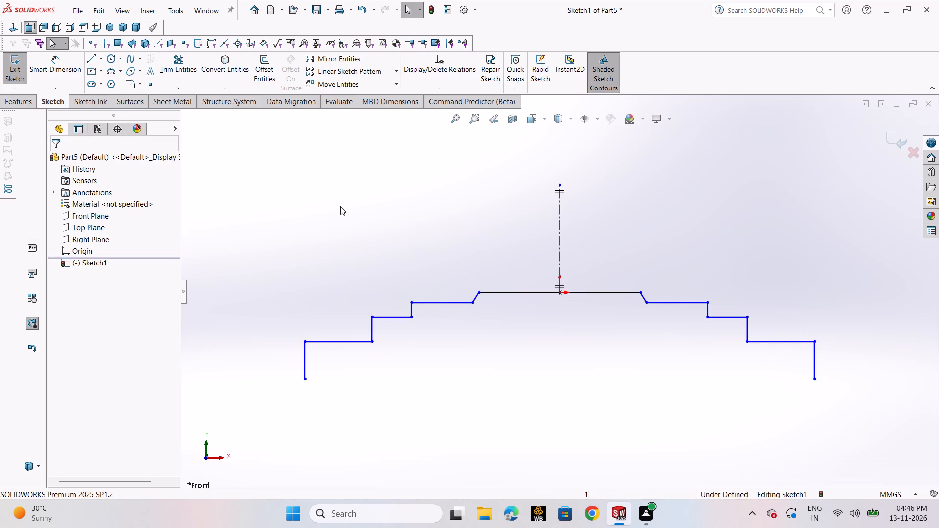
Dimension the full top horizontal line of the profile to 26 mm.
left_click(63, 62)
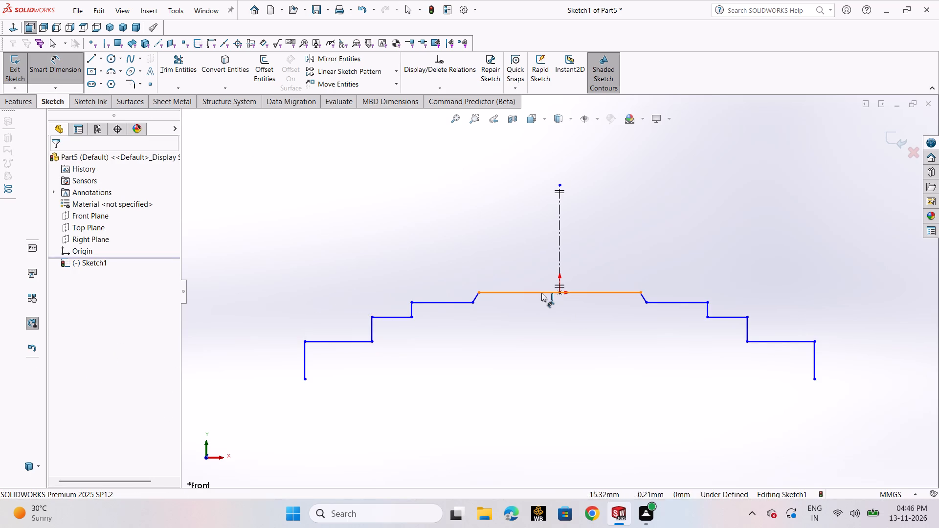
left_click(541, 293)
left_click(543, 242)
type("26")
key("Return")
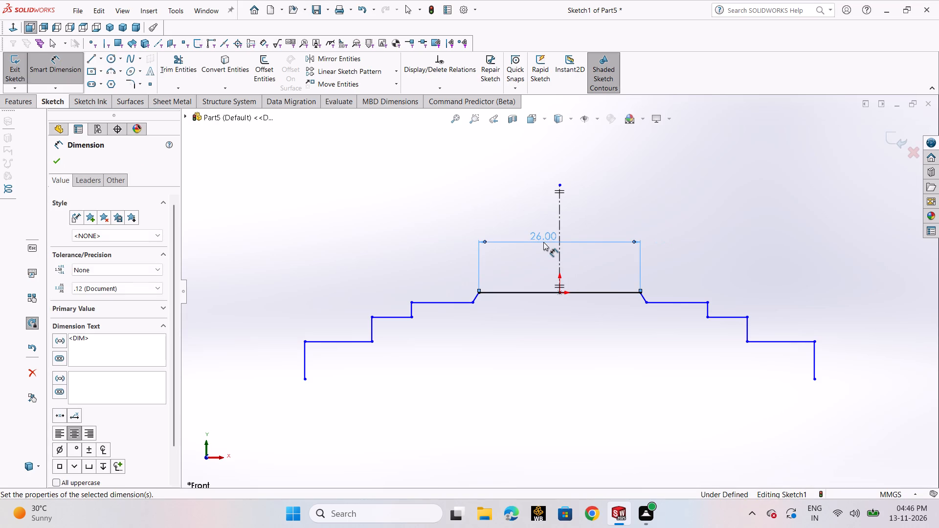
left_click(55, 164)
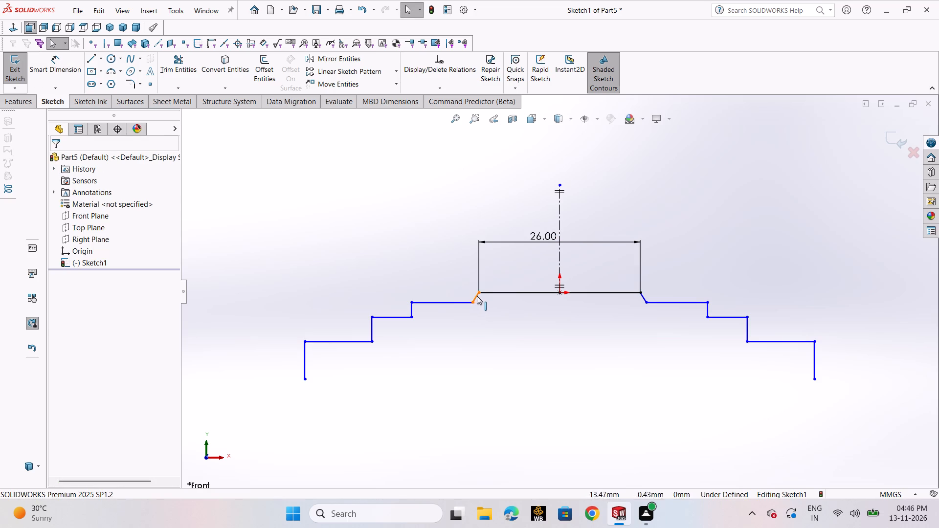
Delete the short slanted line at the left end of the top line.
left_click(477, 297)
key("Delete")
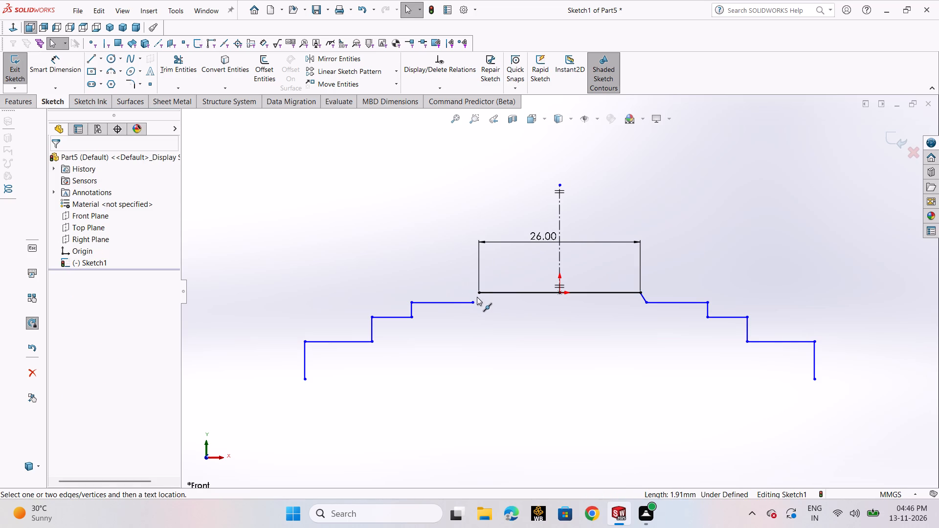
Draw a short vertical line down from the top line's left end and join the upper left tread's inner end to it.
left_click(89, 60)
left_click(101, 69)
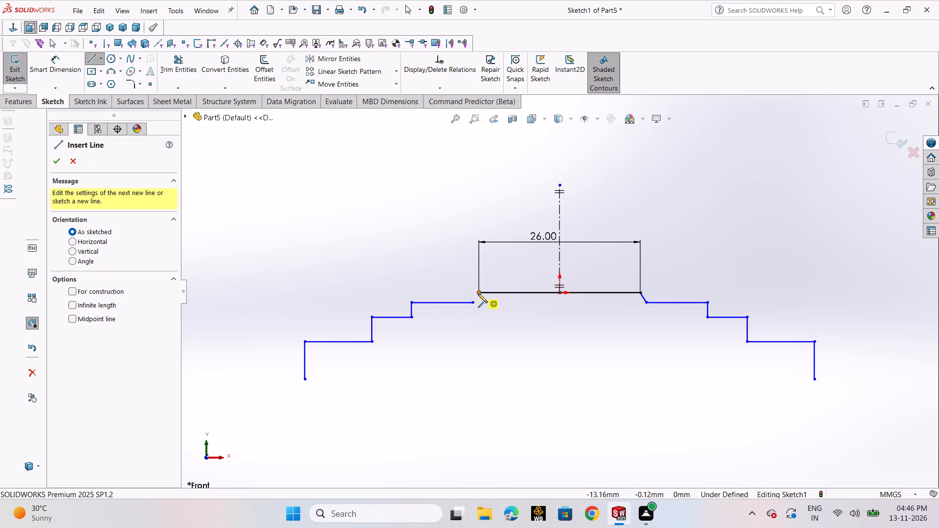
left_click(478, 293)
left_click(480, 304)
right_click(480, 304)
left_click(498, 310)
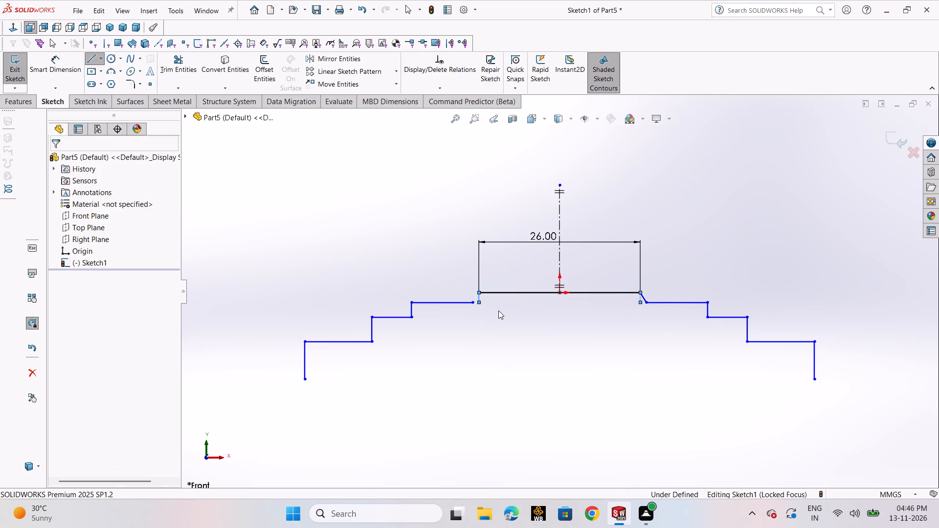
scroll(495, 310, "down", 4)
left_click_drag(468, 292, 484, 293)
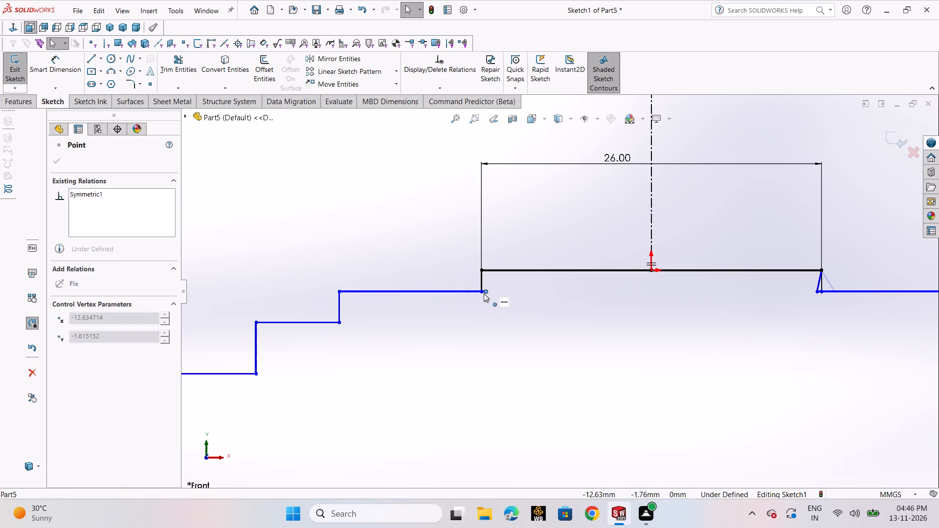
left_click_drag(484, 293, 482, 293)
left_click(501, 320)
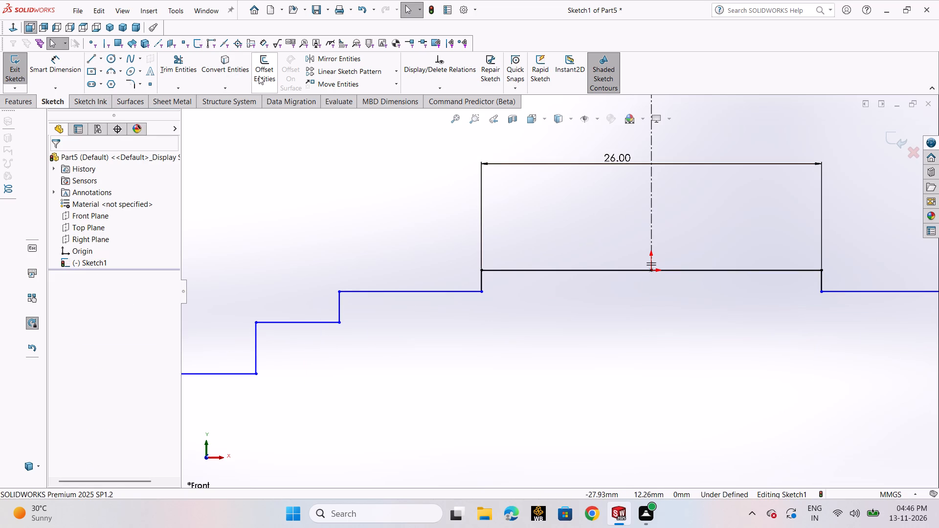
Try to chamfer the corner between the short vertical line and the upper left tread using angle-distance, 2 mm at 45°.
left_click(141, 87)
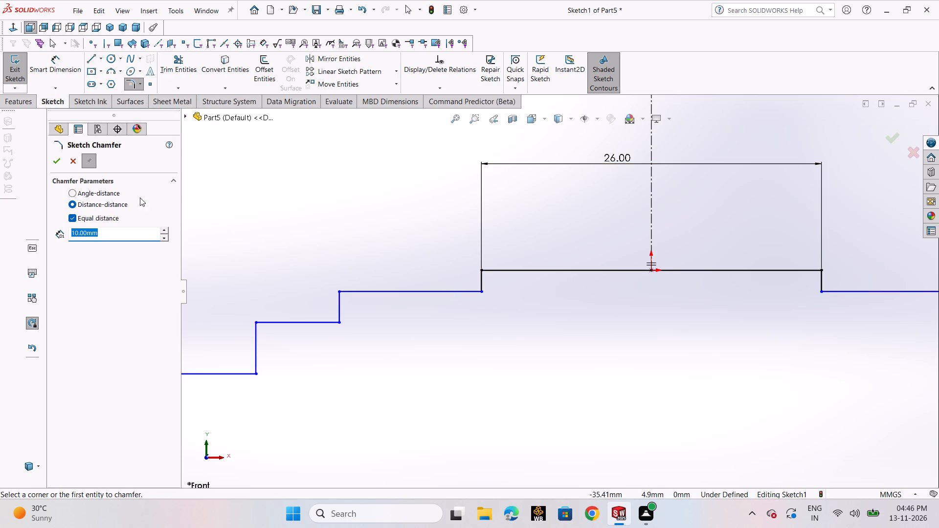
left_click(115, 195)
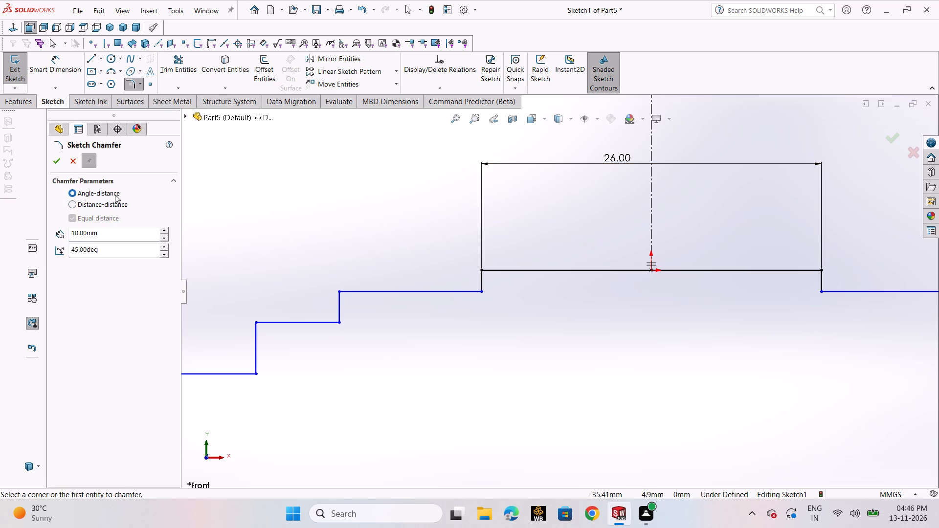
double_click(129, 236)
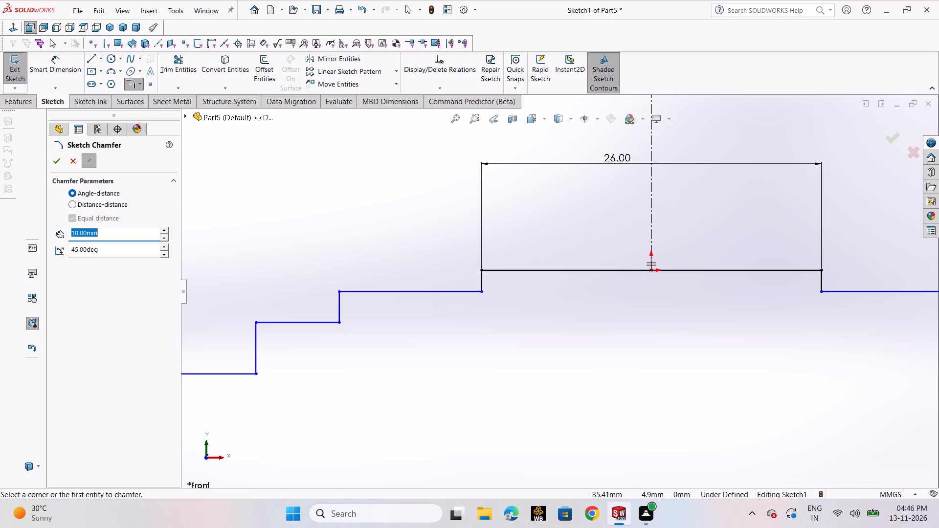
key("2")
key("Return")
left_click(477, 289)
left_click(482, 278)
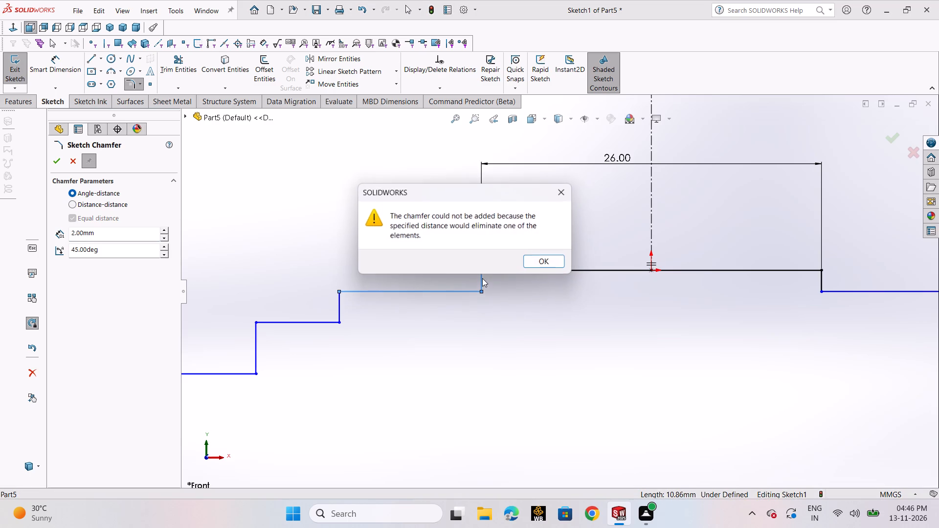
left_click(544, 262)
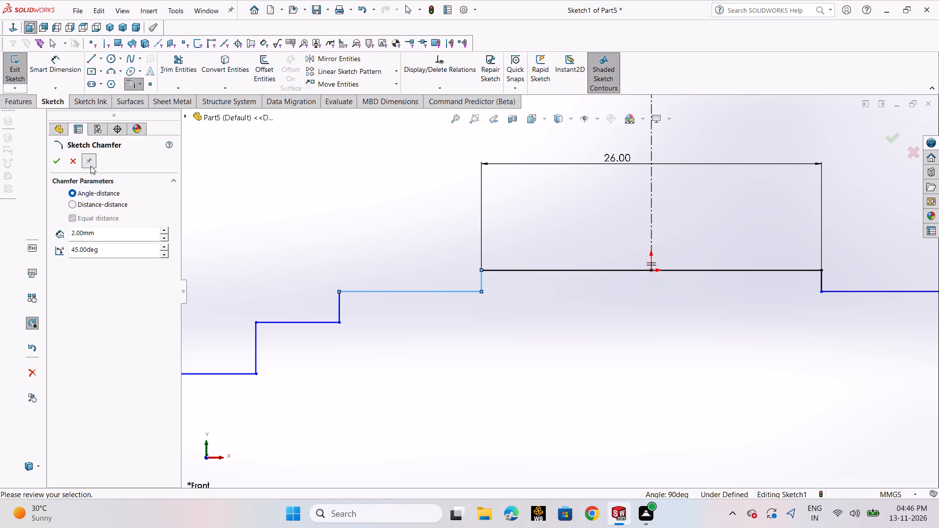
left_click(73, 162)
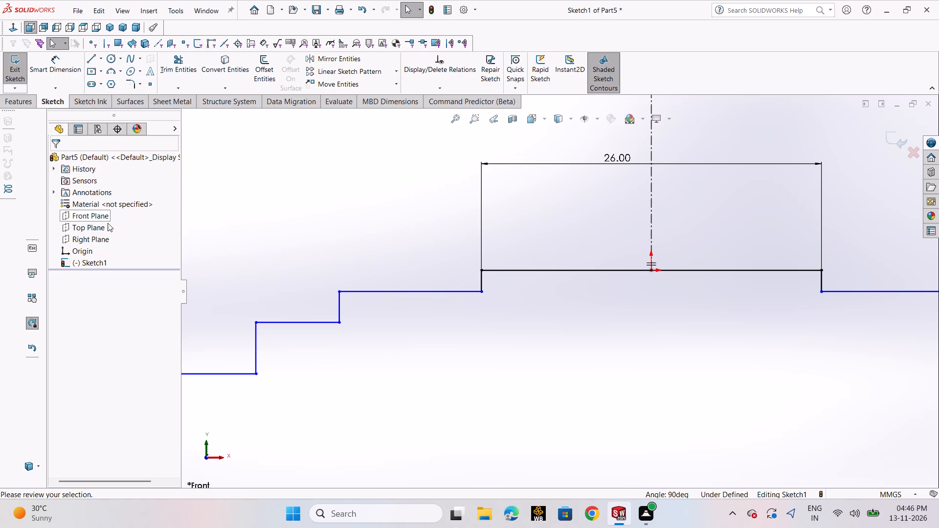
Undo the endpoint joining, the short vertical line and the deletion of the slanted line at the top line's left end.
key("ctrl+z")
key("ctrl+z")
key("ctrl+z")
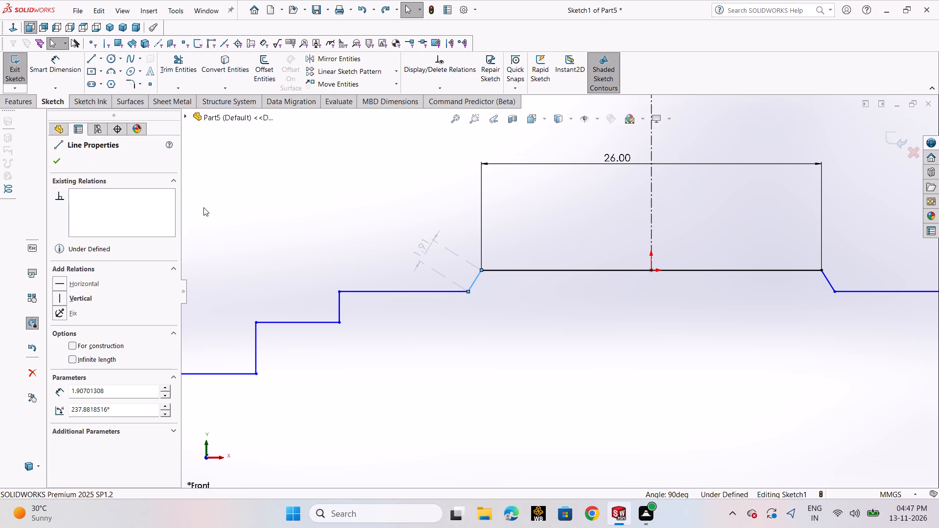
Dimension the short slanted line at the top line's left end to 2 mm.
double_click(421, 249)
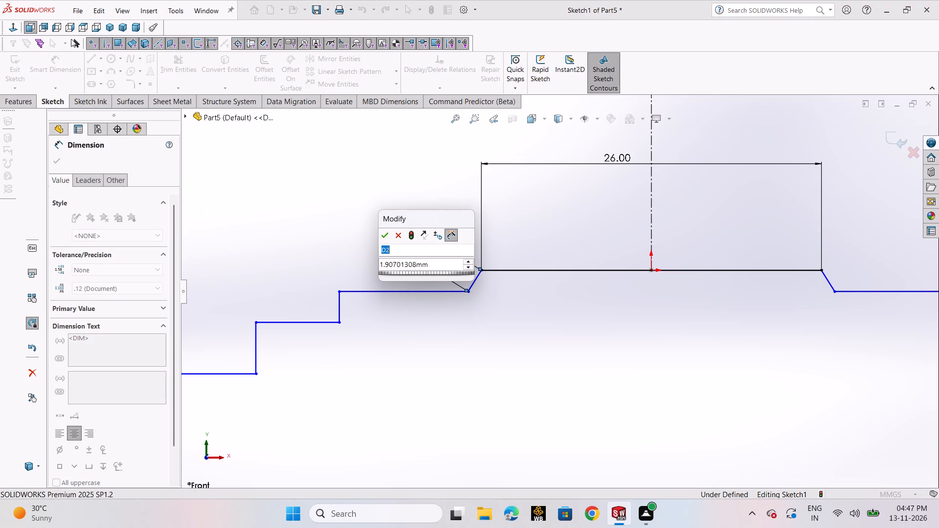
key("2")
key("Return")
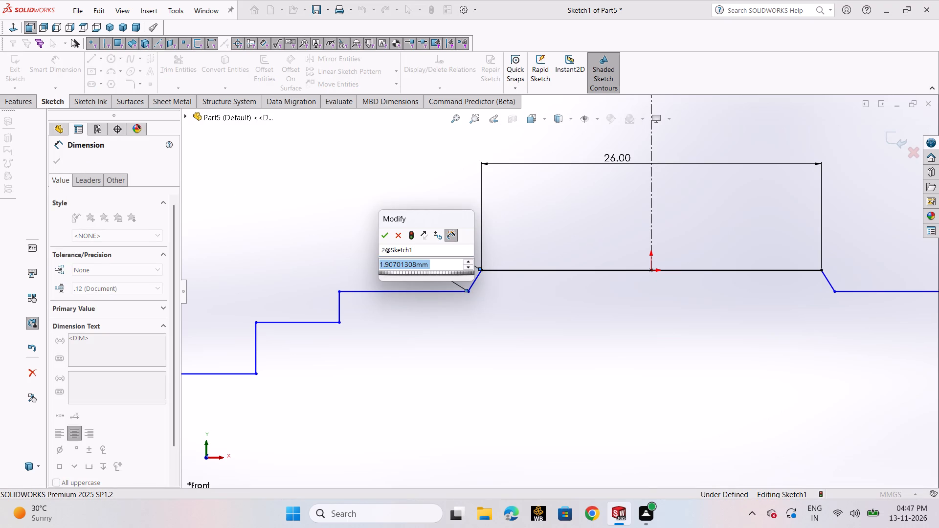
key("2")
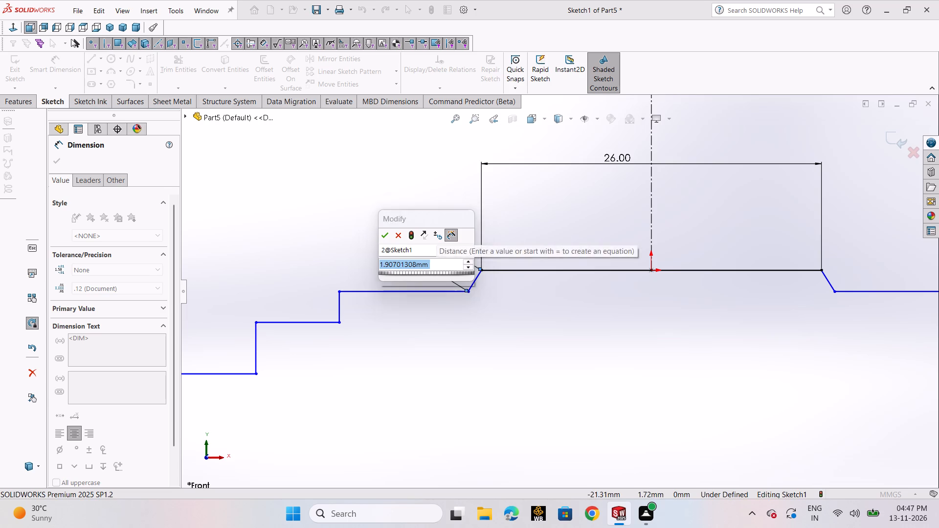
key("Return")
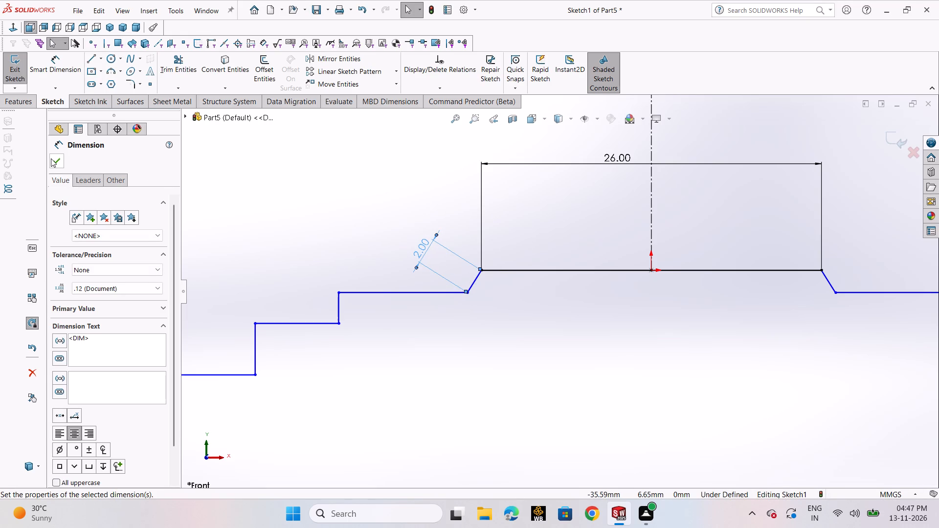
left_click(51, 158)
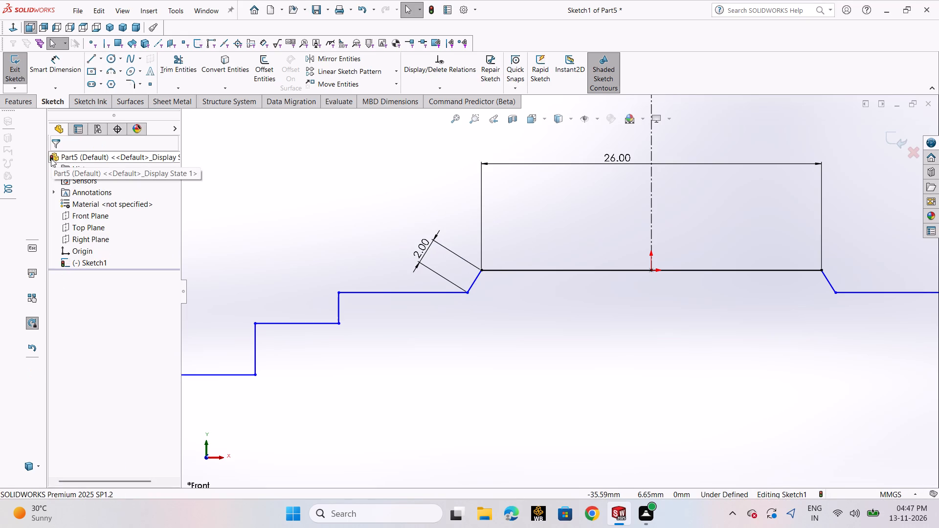
Draw a horizontal centerline about 3.7 mm long from the slanted line's lower end inward toward the vertical centerline.
left_click(101, 62)
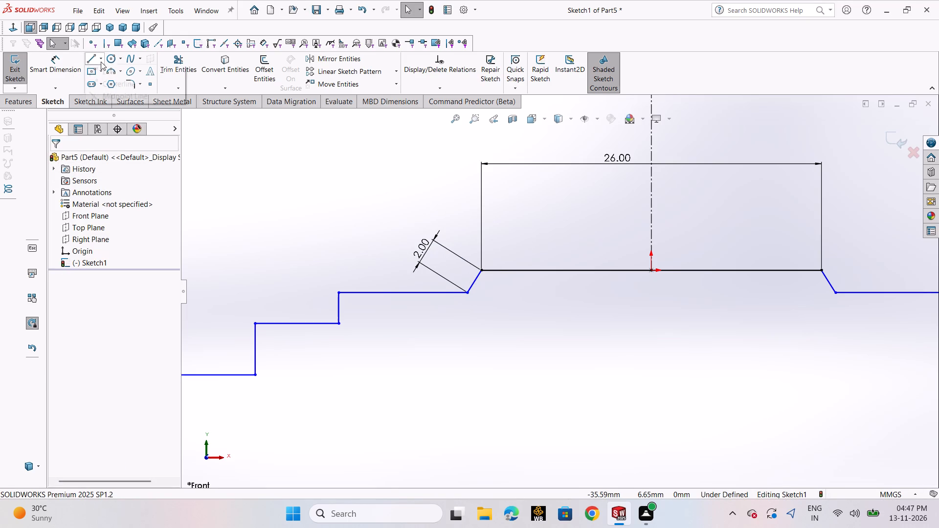
left_click(102, 82)
left_click(469, 295)
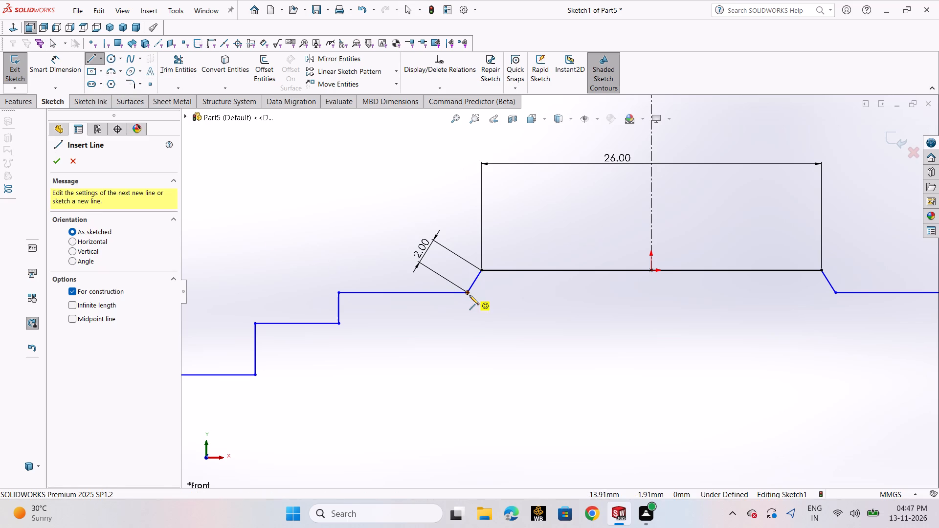
left_click(516, 292)
right_click(516, 292)
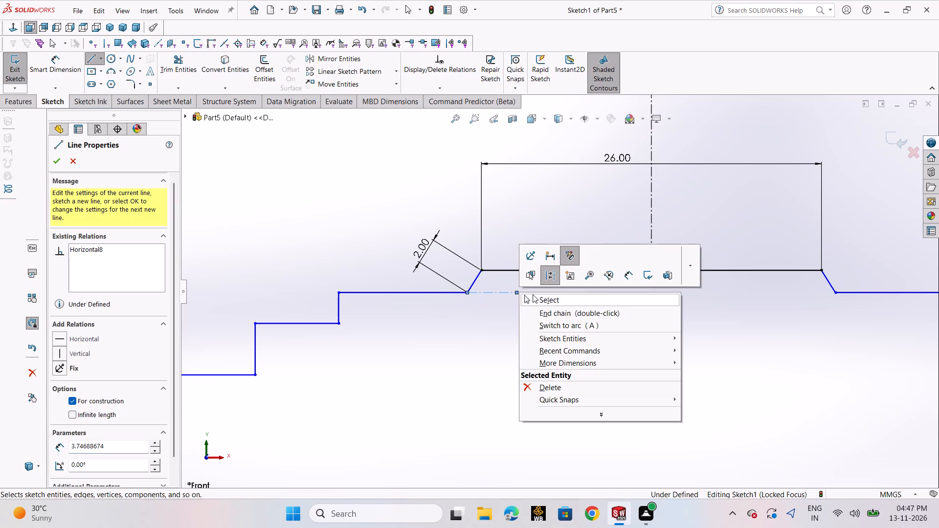
left_click(542, 301)
Dimension the angle between the left slanted line and the short horizontal centerline to 45°.
left_click(45, 69)
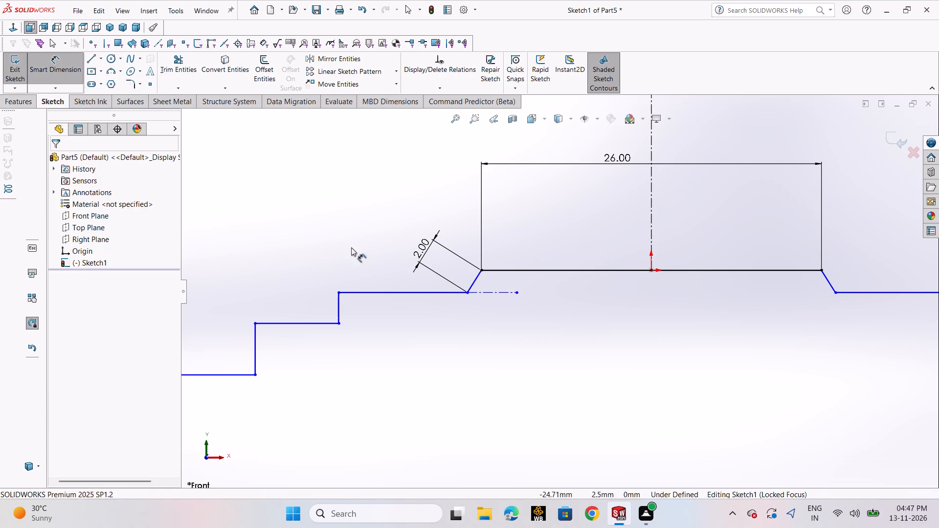
left_click(471, 282)
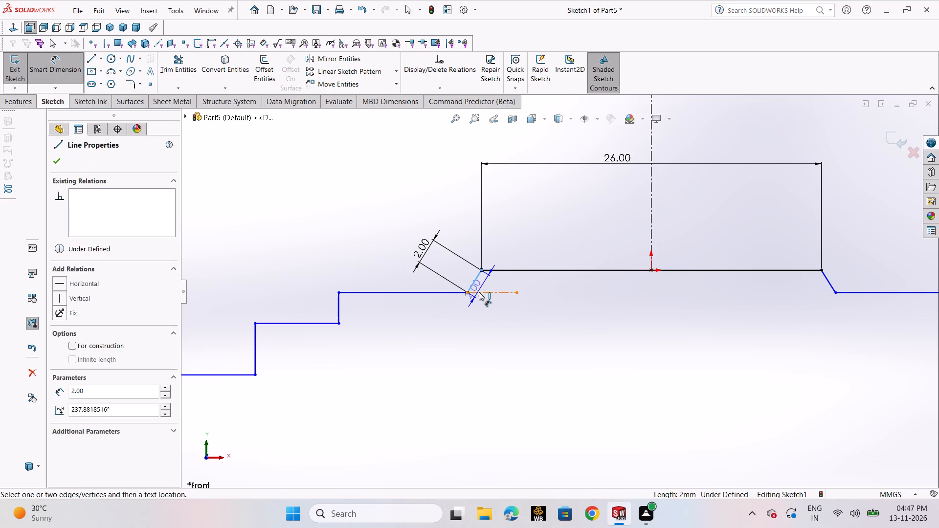
left_click(479, 292)
left_click(495, 276)
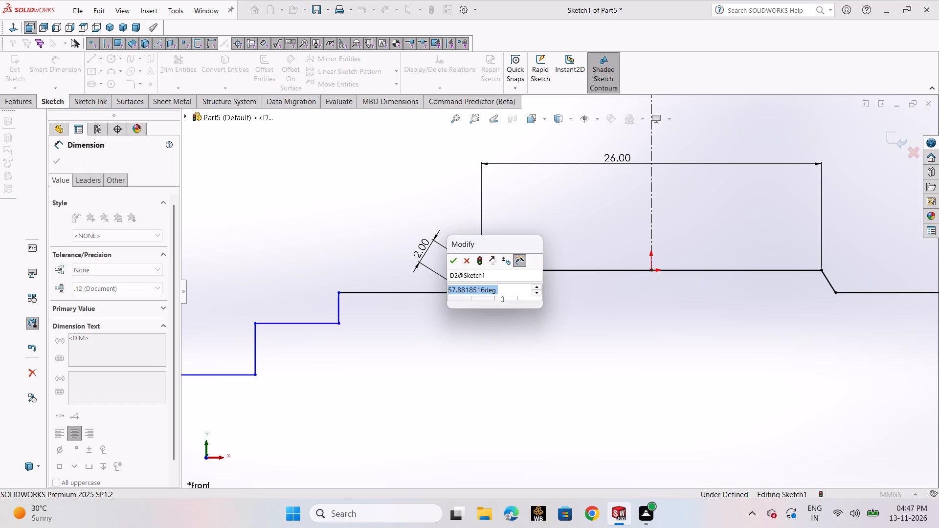
type("45")
key("Return")
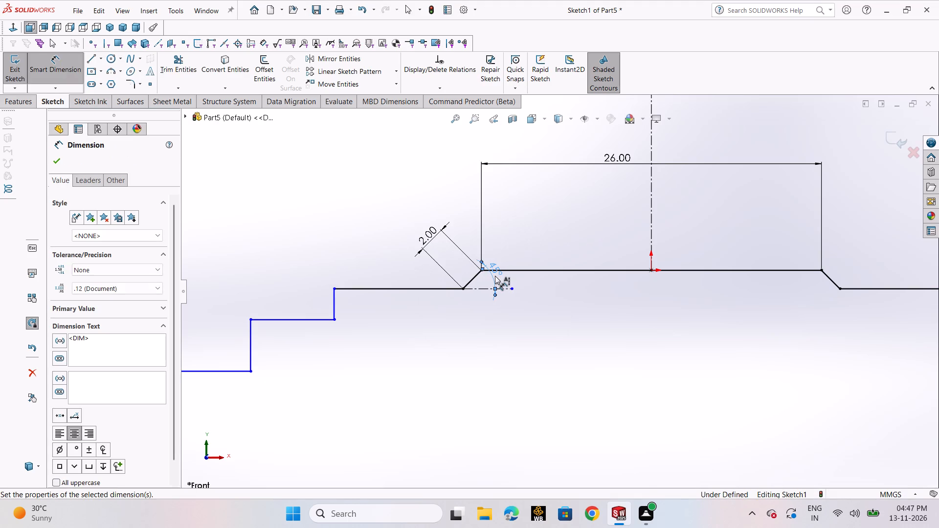
left_click(52, 159)
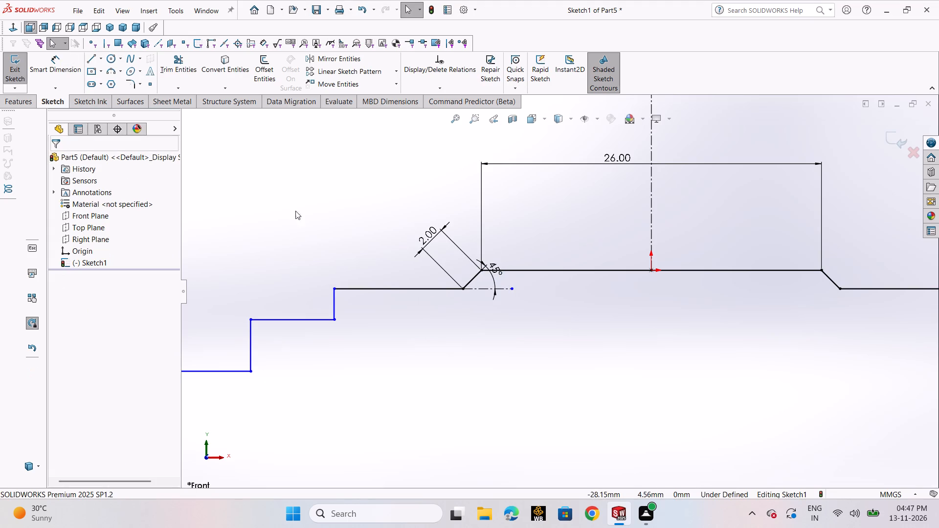
Dimension the overall profile width between the two outermost vertical lines to 116 mm.
scroll(389, 285, "up", 1)
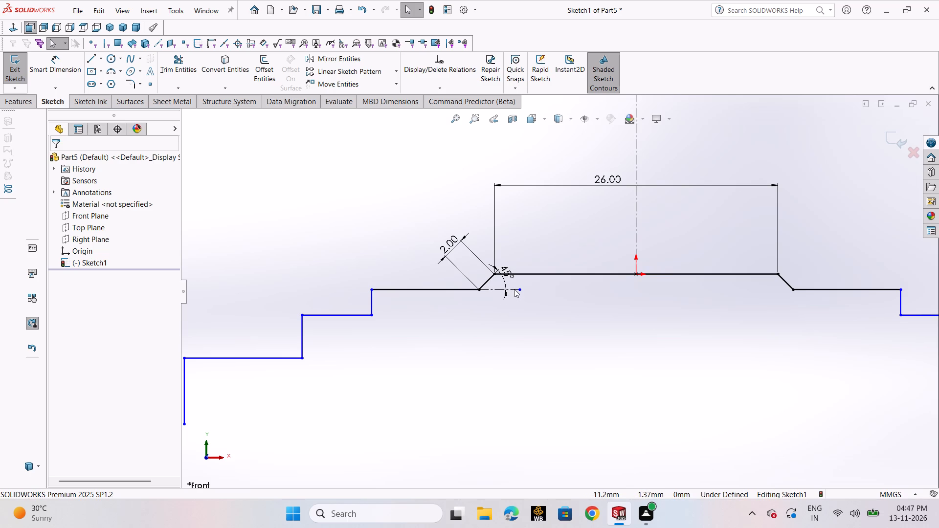
scroll(570, 274, "up", 2)
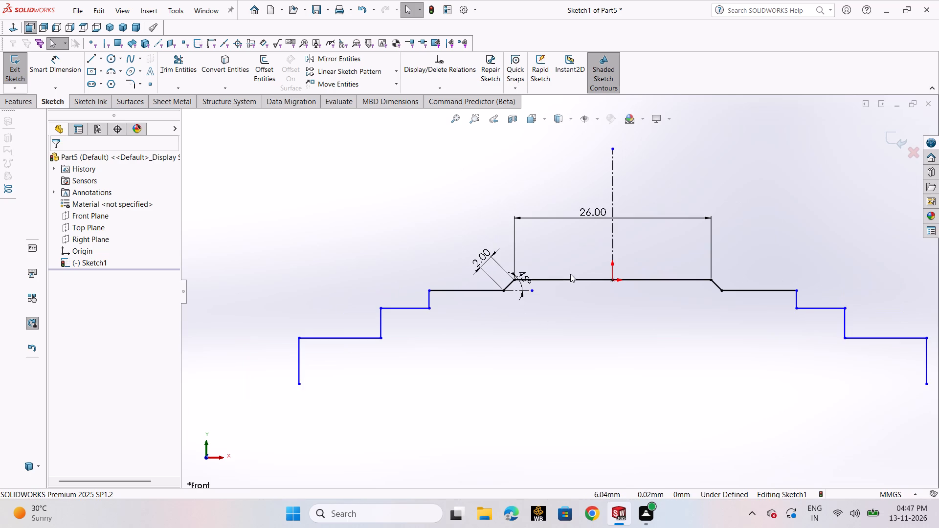
scroll(570, 274, "up", 1)
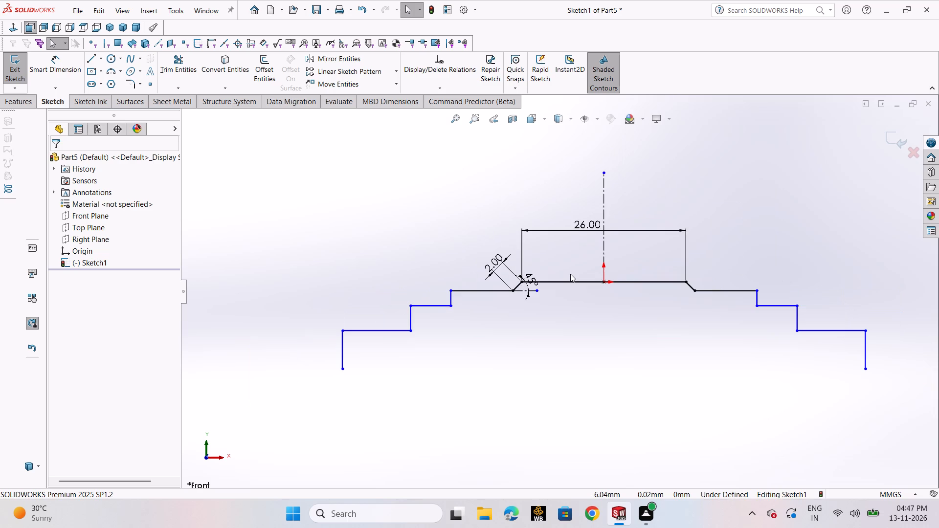
scroll(570, 274, "up", 1)
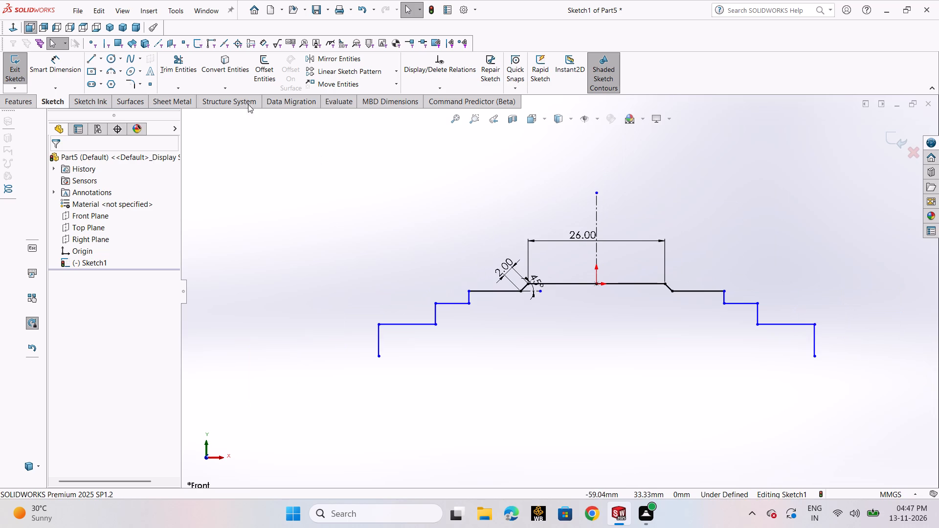
left_click(78, 71)
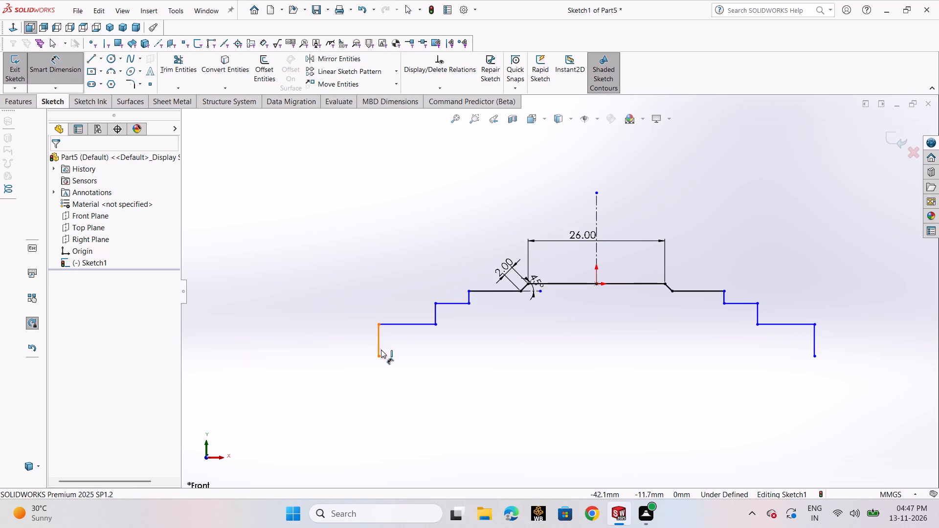
left_click(378, 344)
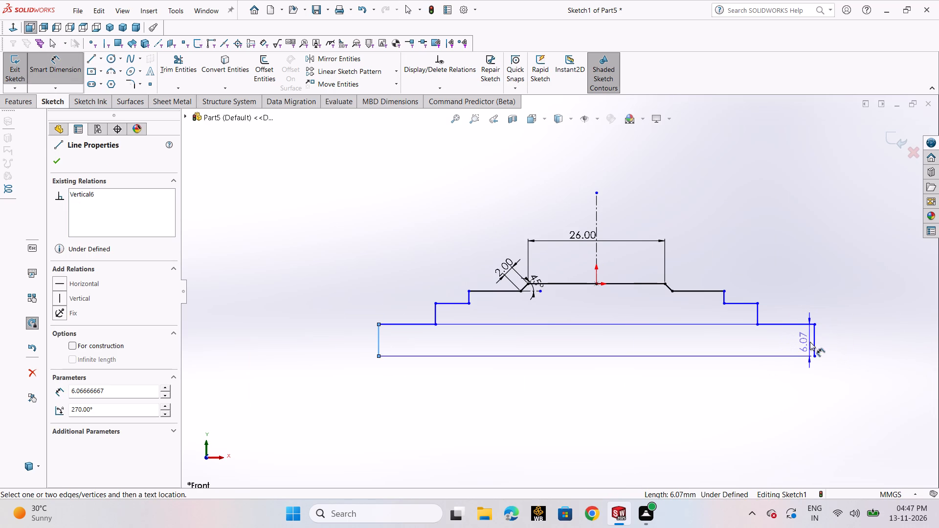
left_click(812, 343)
left_click(608, 180)
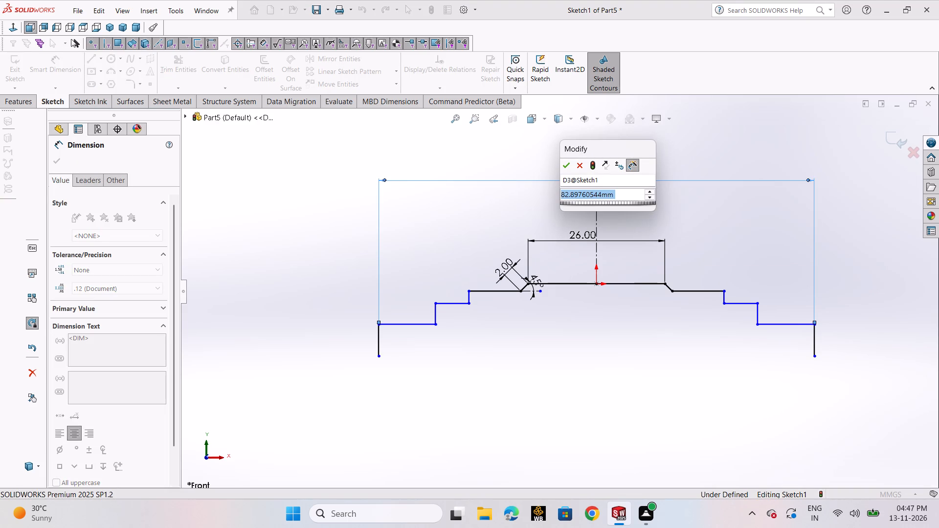
type("11")
key("6")
key("Return")
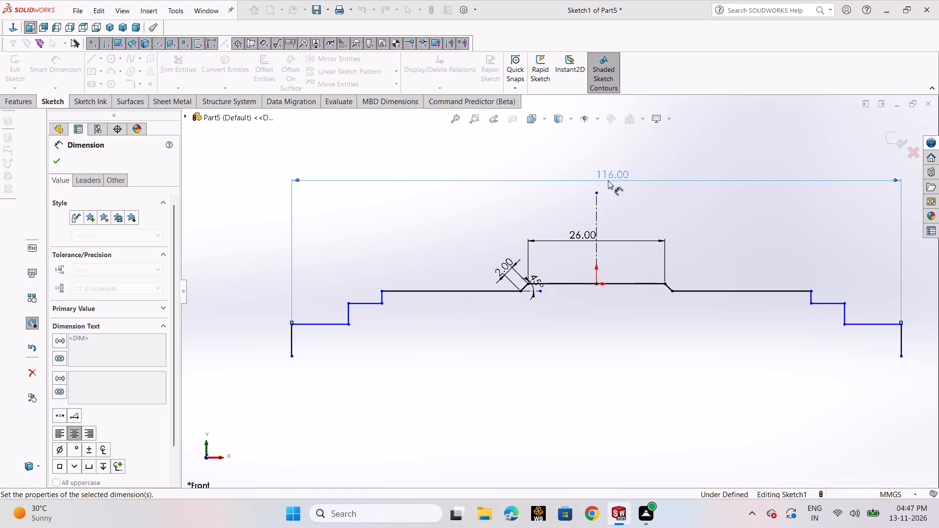
left_click(58, 161)
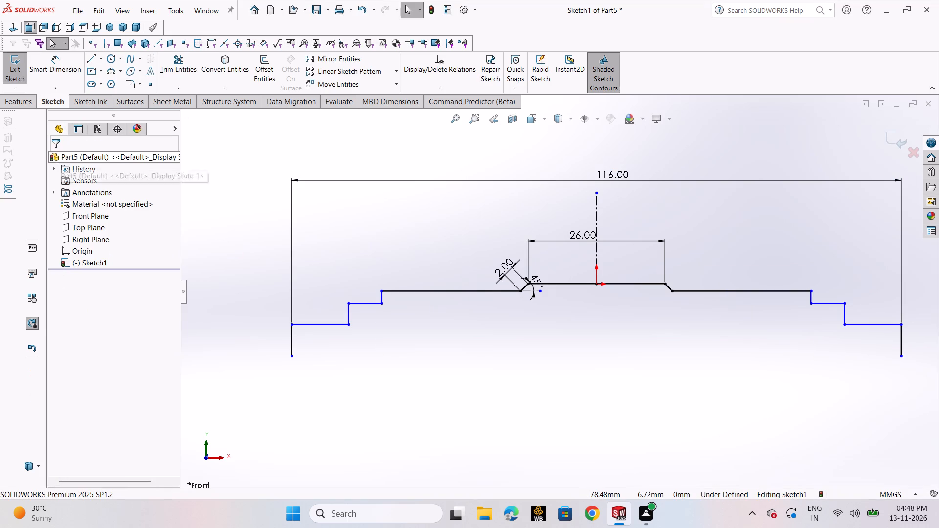
Draw a 116 mm horizontal line joining the lower ends of the two outermost vertical lines to close the profile.
left_click(88, 61)
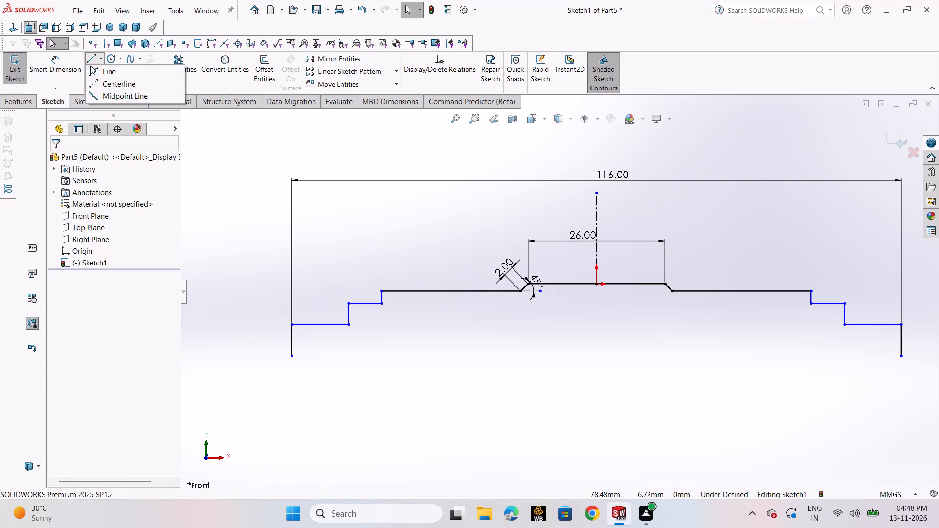
left_click(93, 69)
left_click(293, 357)
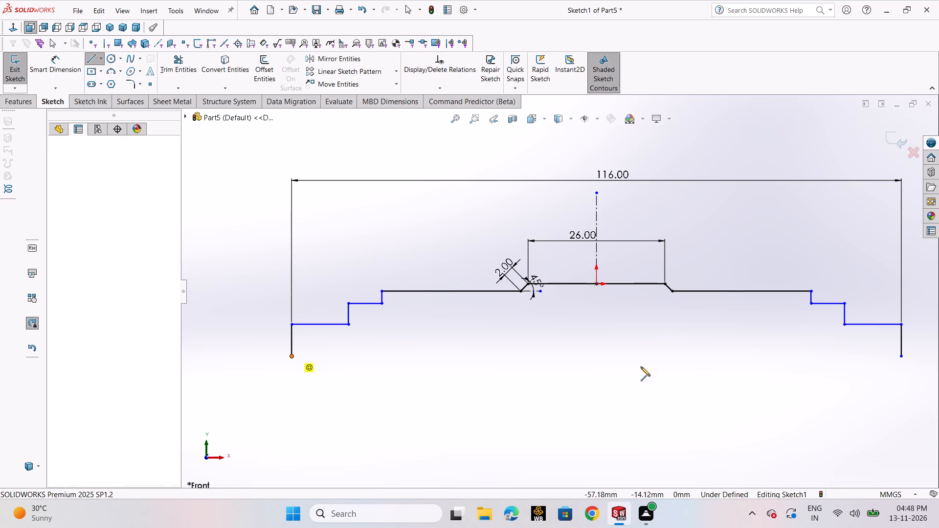
left_click(899, 355)
right_click(899, 355)
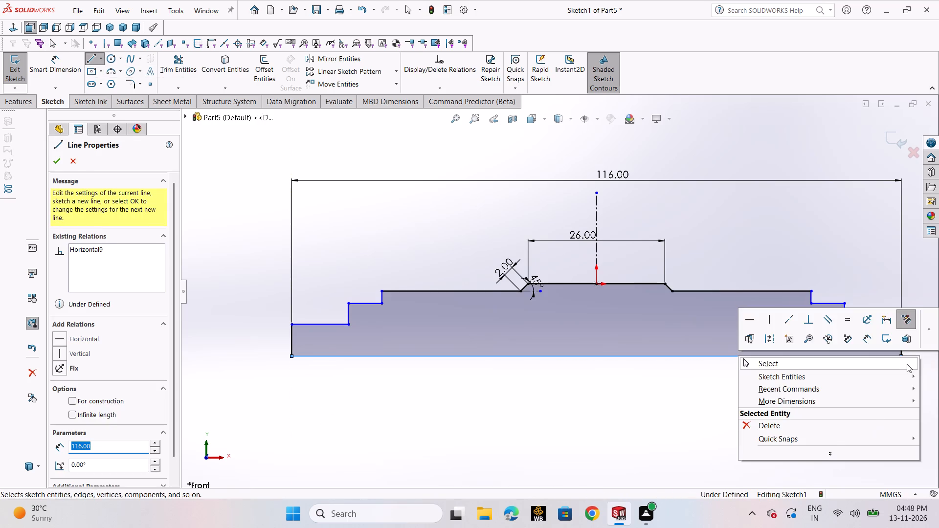
left_click(907, 364)
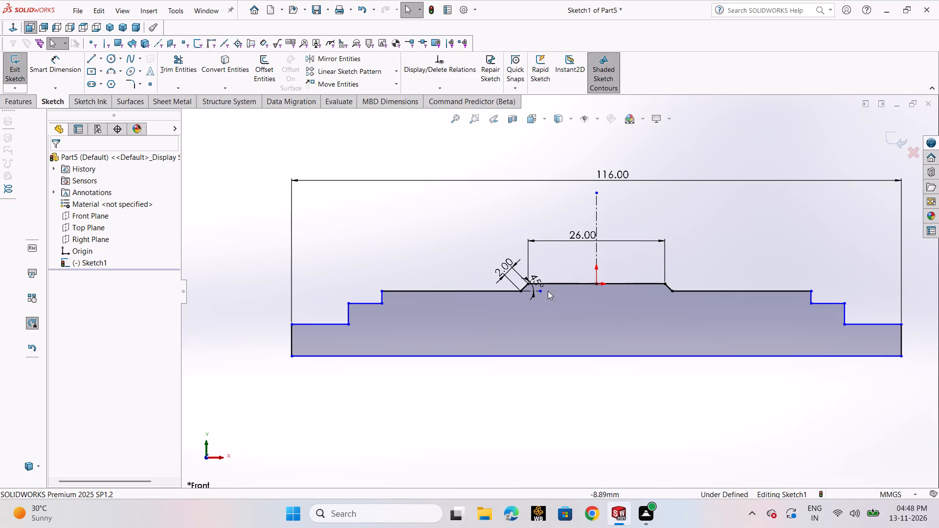
Dimension the overall profile height between the 26 mm top line and the bottom line to 15 mm.
left_click(68, 66)
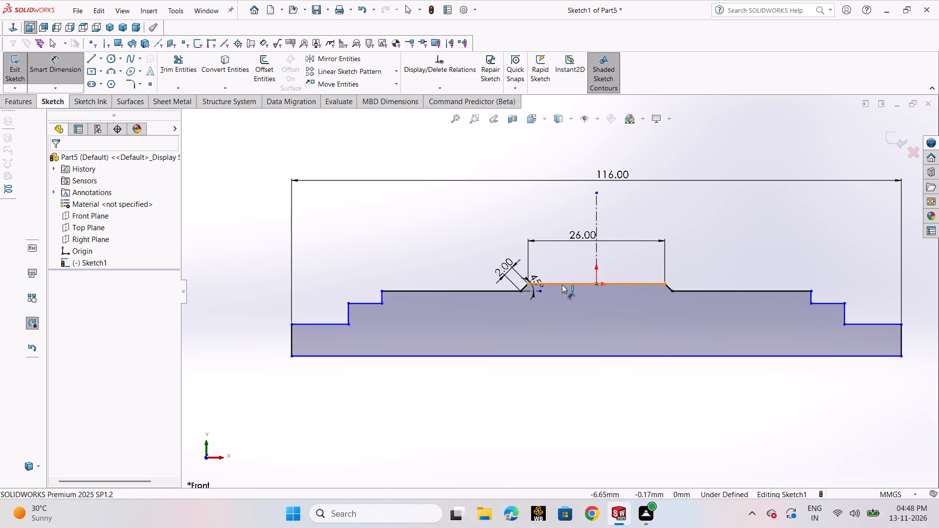
left_click(562, 284)
left_click(578, 356)
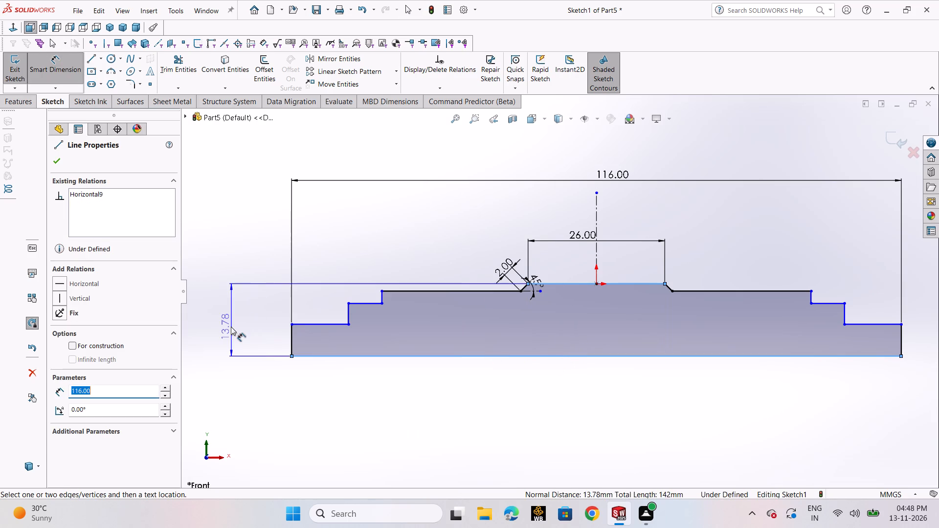
left_click(231, 327)
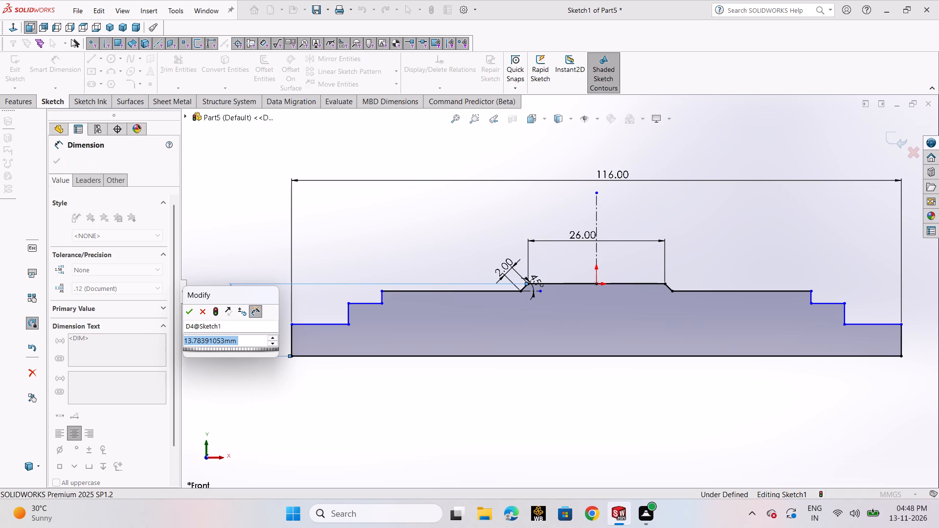
type("15")
key("Return")
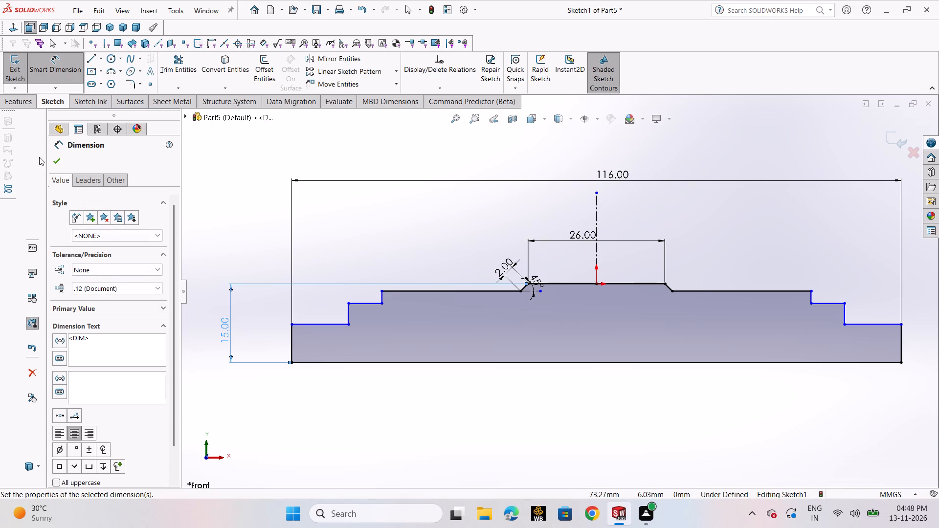
left_click(60, 163)
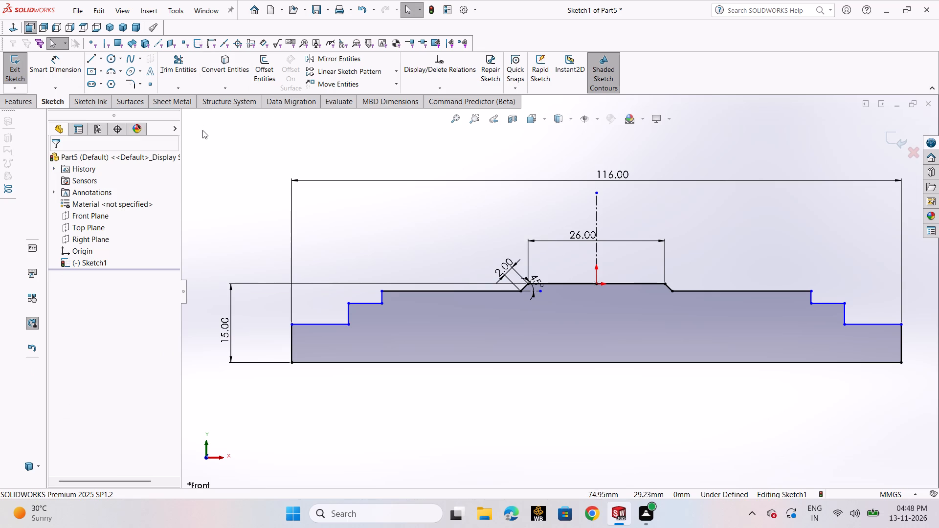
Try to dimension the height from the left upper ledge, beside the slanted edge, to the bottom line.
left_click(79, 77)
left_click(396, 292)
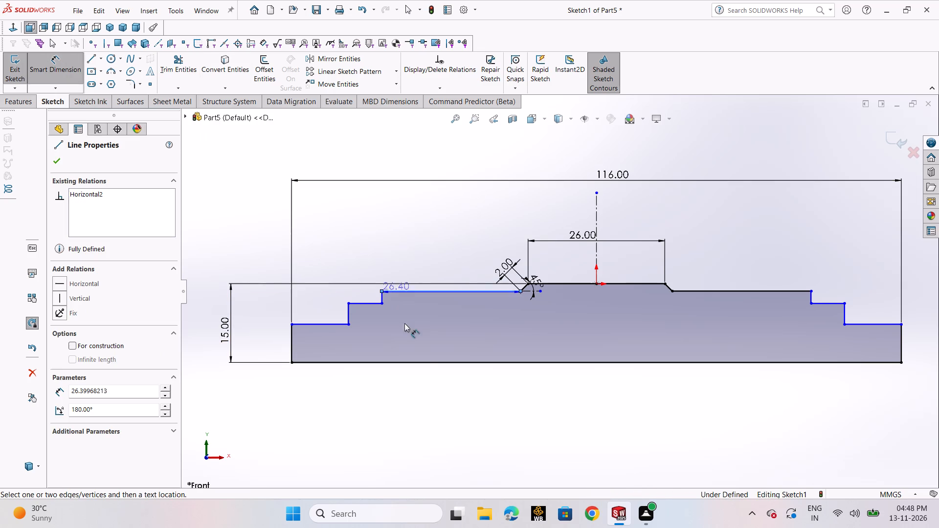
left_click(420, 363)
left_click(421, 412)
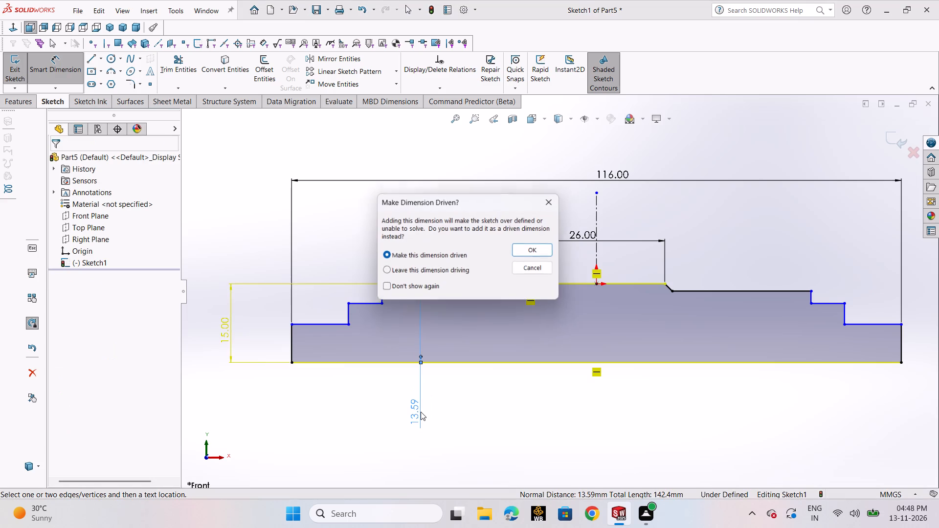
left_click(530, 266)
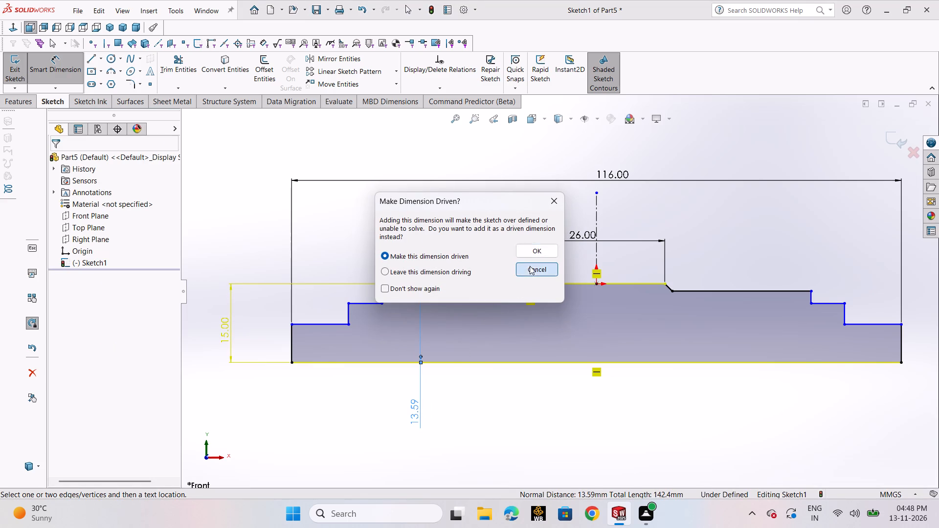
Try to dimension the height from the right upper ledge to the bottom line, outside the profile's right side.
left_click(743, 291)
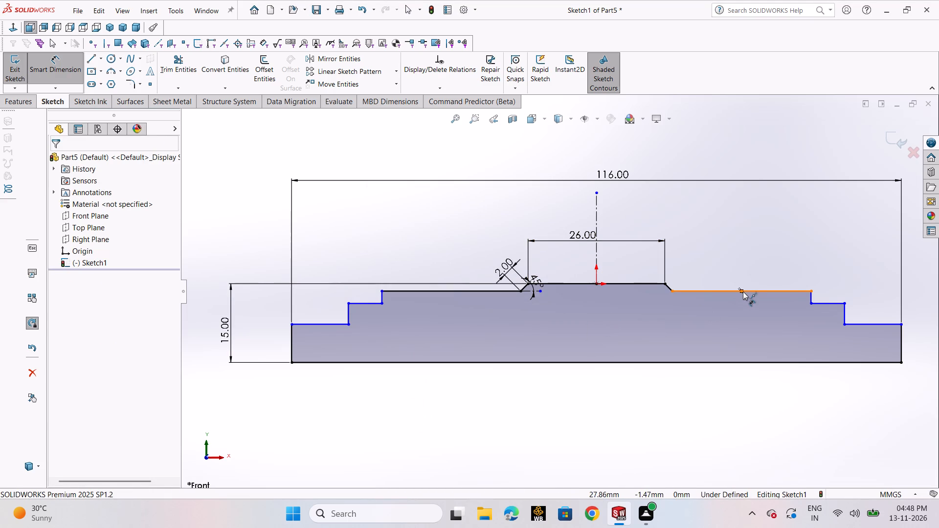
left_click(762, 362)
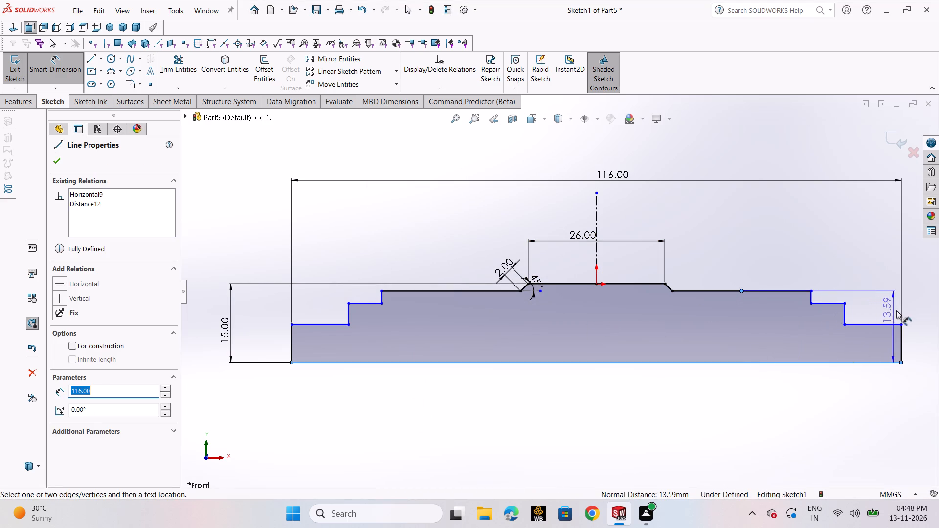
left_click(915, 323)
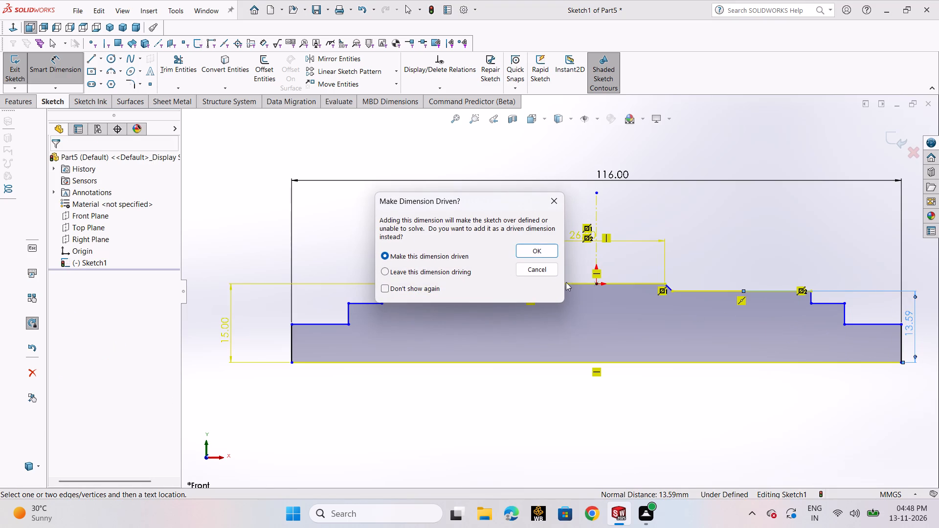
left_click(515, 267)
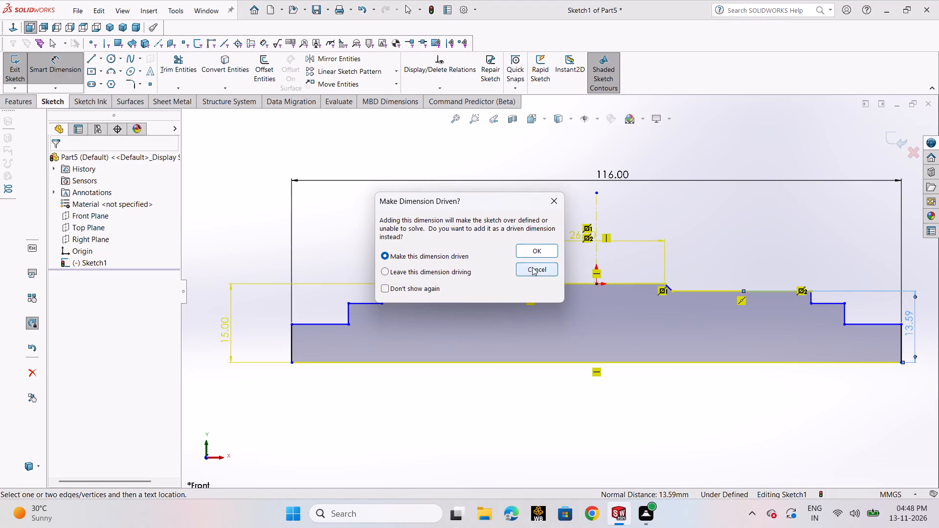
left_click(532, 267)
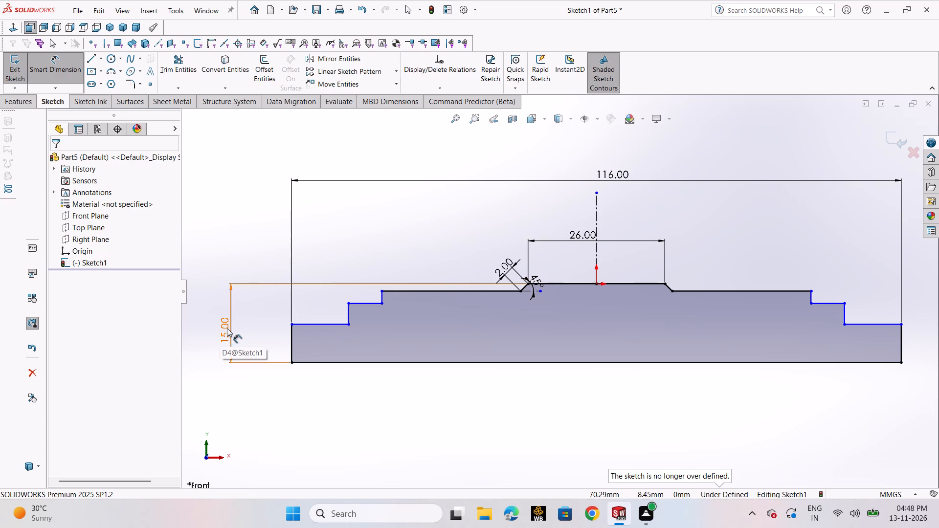
Move the 15 mm height dimension inside the profile, just right of the vertical centerline.
left_click_drag(227, 328, 469, 339)
left_click_drag(539, 335, 601, 328)
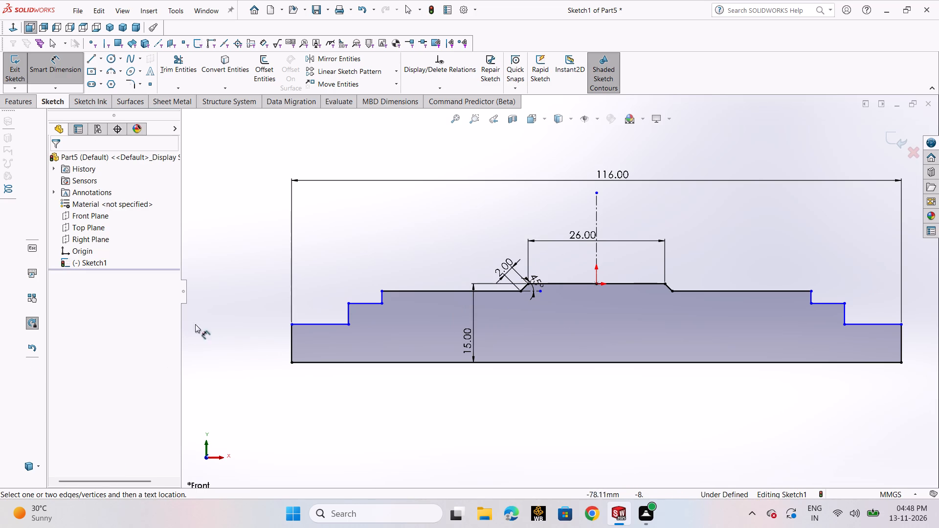
left_click(216, 318)
scroll(564, 286, "up", 2)
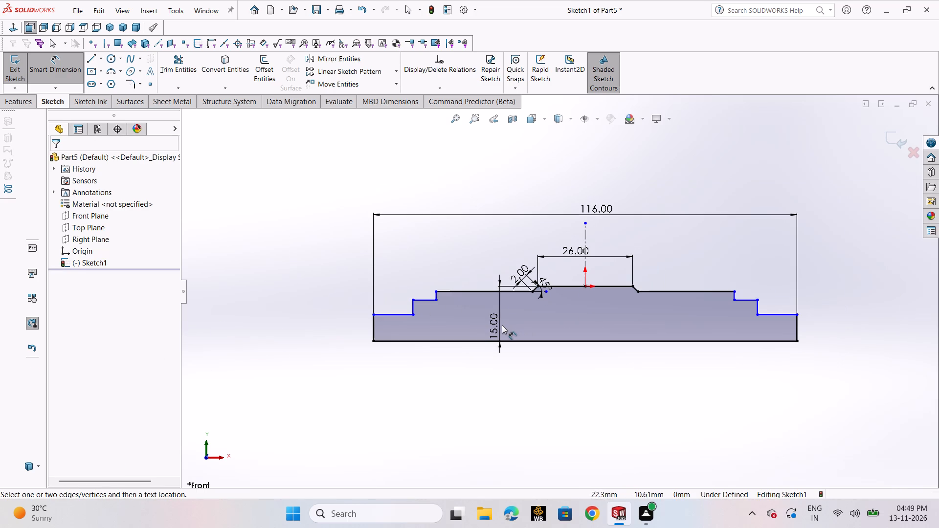
left_click_drag(497, 324, 606, 318)
left_click(545, 387)
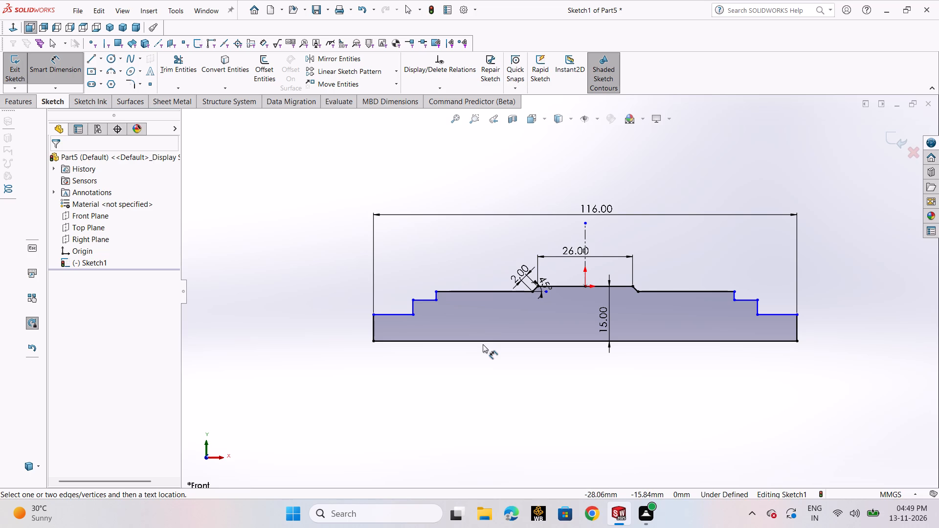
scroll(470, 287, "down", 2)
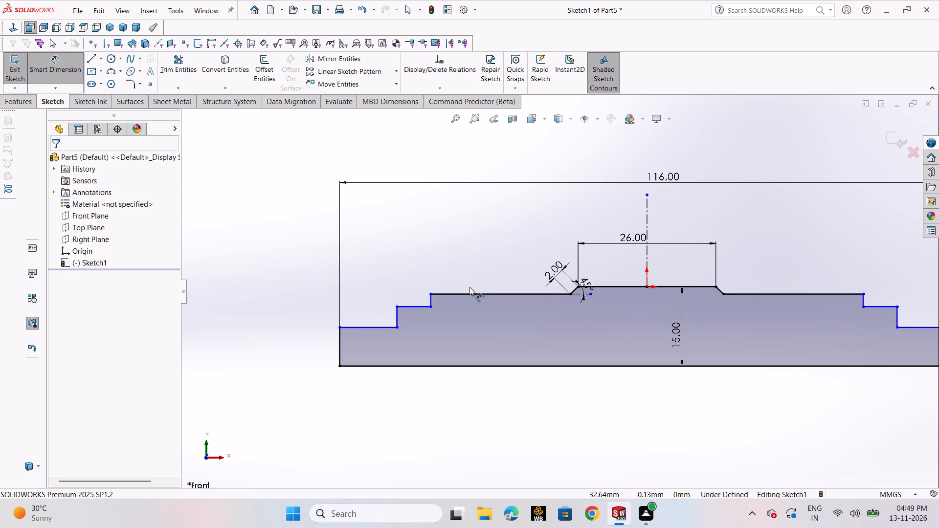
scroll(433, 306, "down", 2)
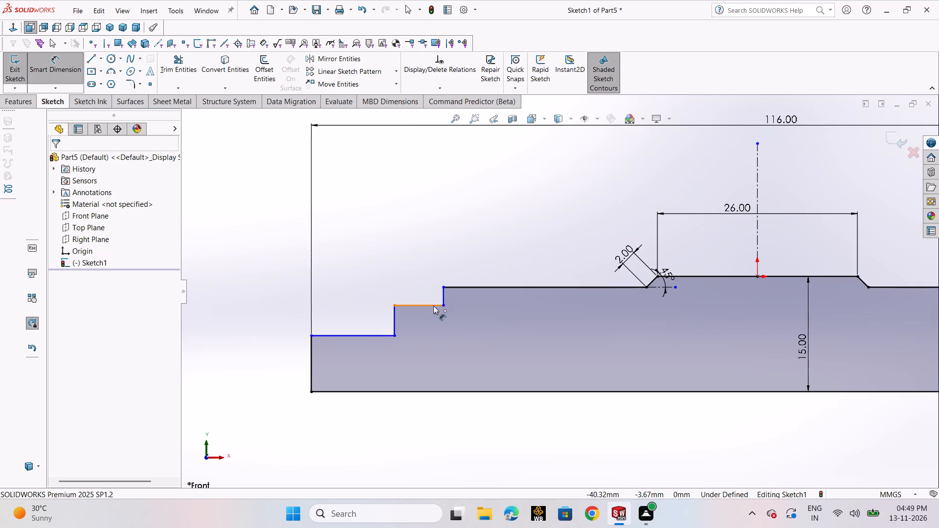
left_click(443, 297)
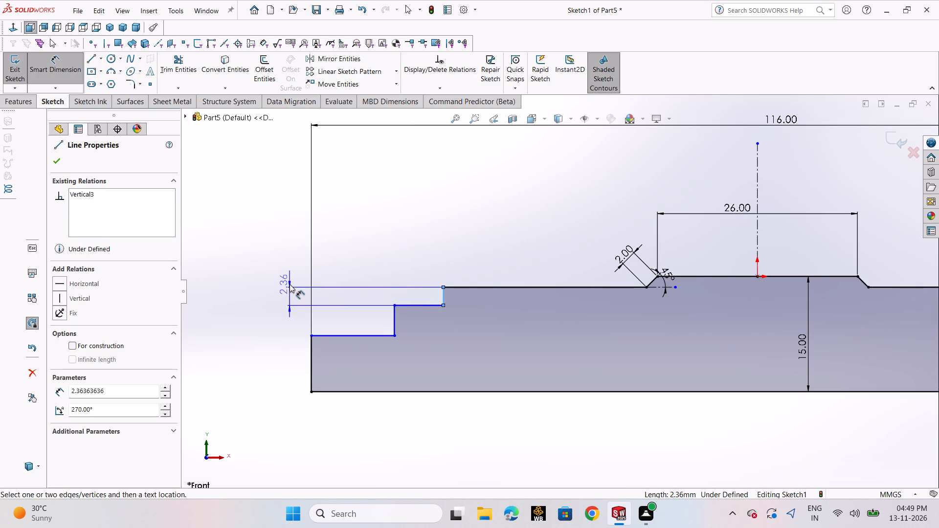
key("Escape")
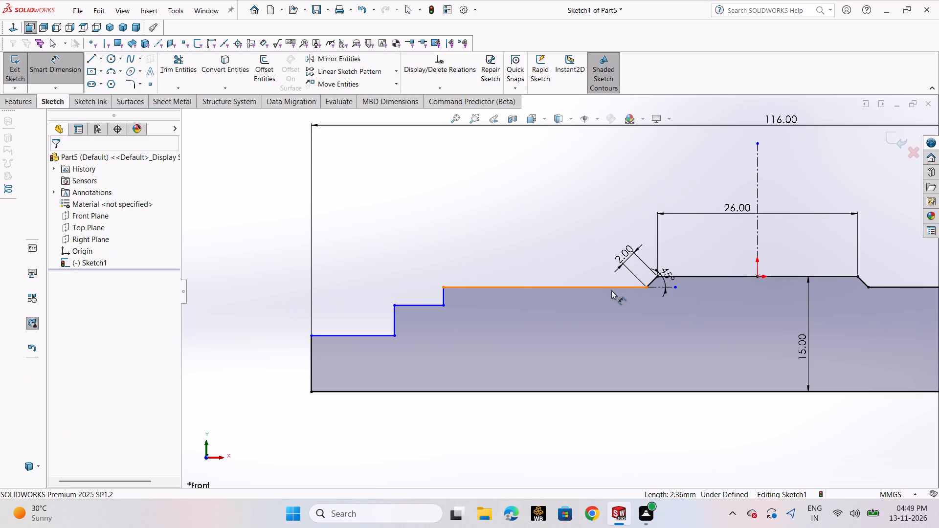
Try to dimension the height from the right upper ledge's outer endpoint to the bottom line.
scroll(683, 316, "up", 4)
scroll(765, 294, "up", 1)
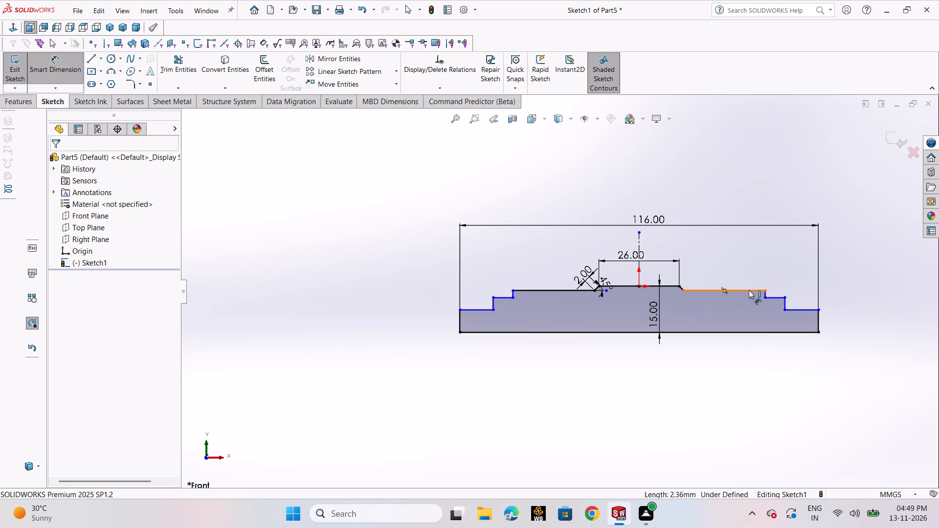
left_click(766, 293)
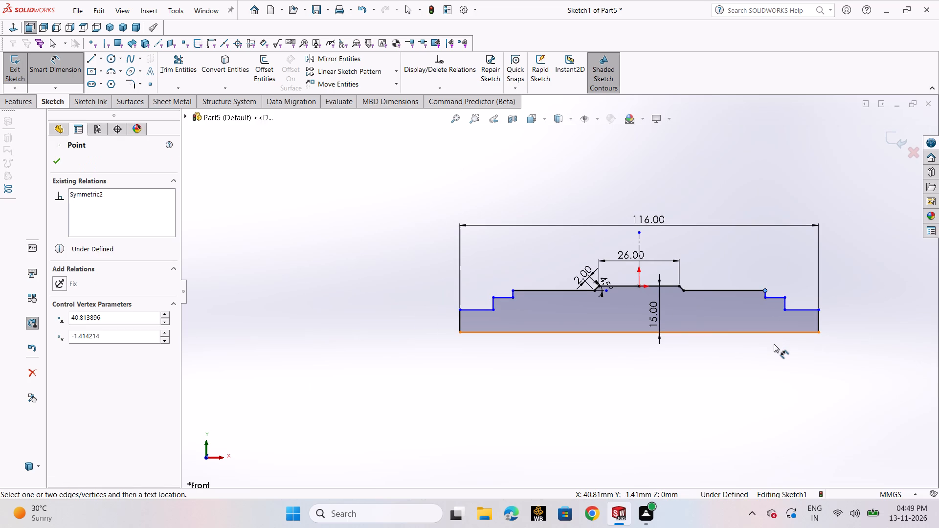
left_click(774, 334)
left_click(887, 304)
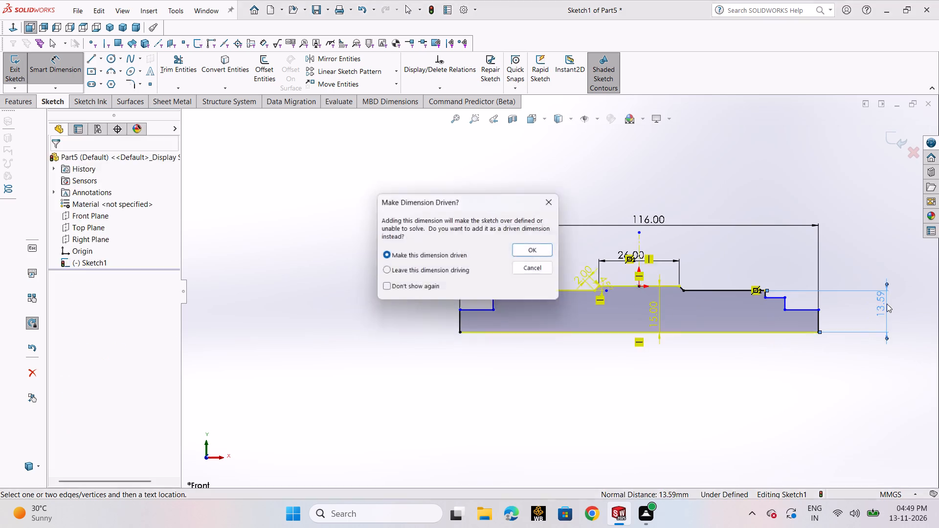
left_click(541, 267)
Dimension the height of the left middle ledge above the bottom line to 10 mm.
scroll(675, 320, "down", 3)
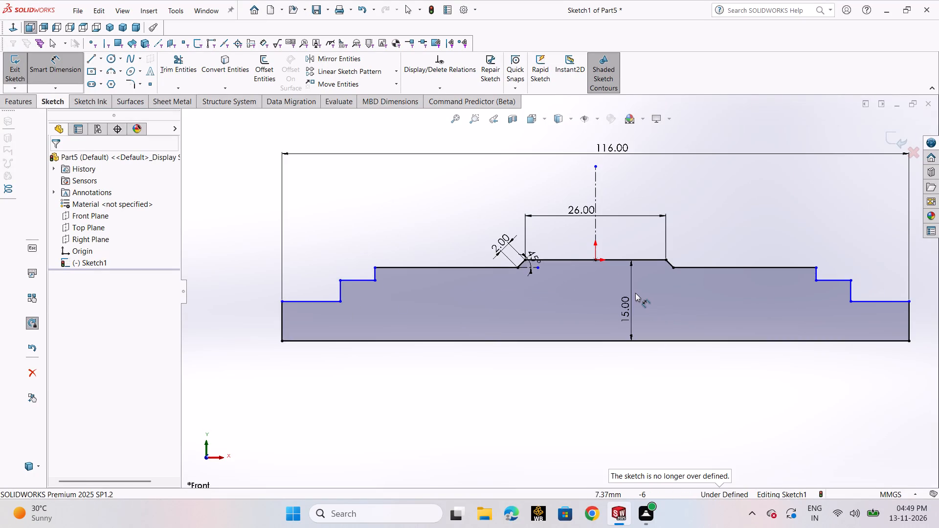
scroll(634, 287, "down", 2)
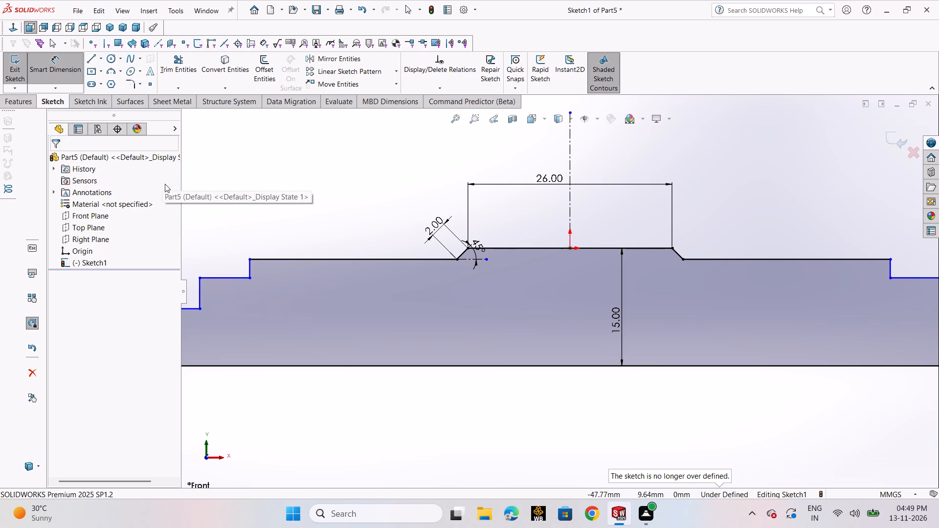
scroll(180, 234, "up", 2)
scroll(257, 274, "up", 2)
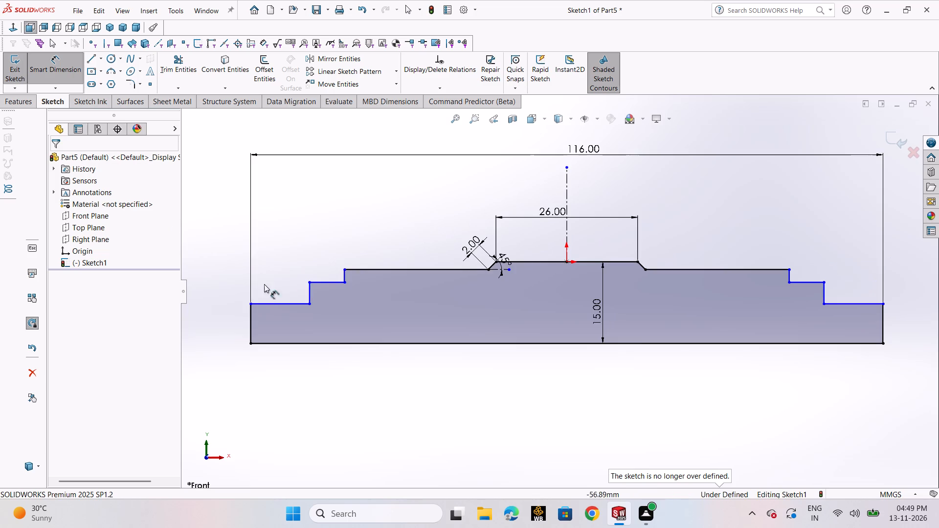
left_click(323, 285)
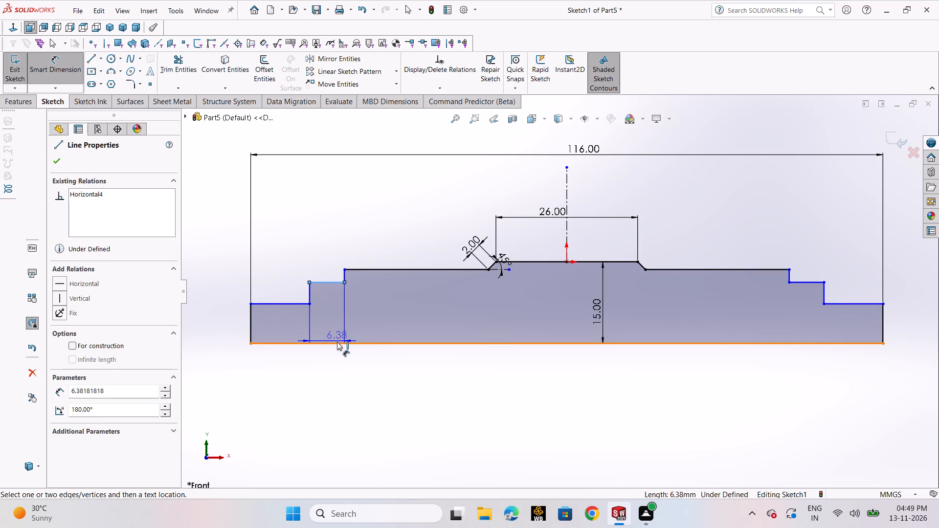
left_click(337, 342)
left_click(213, 300)
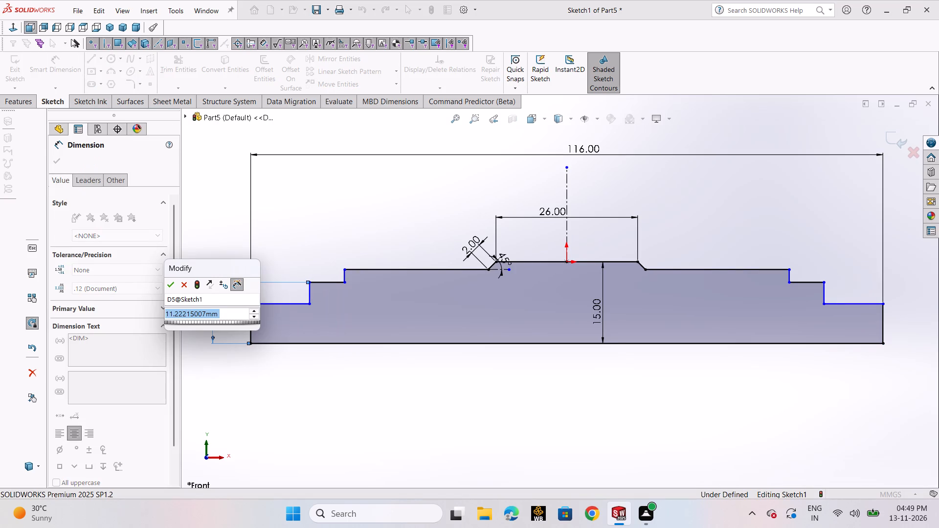
type("10")
key("Return")
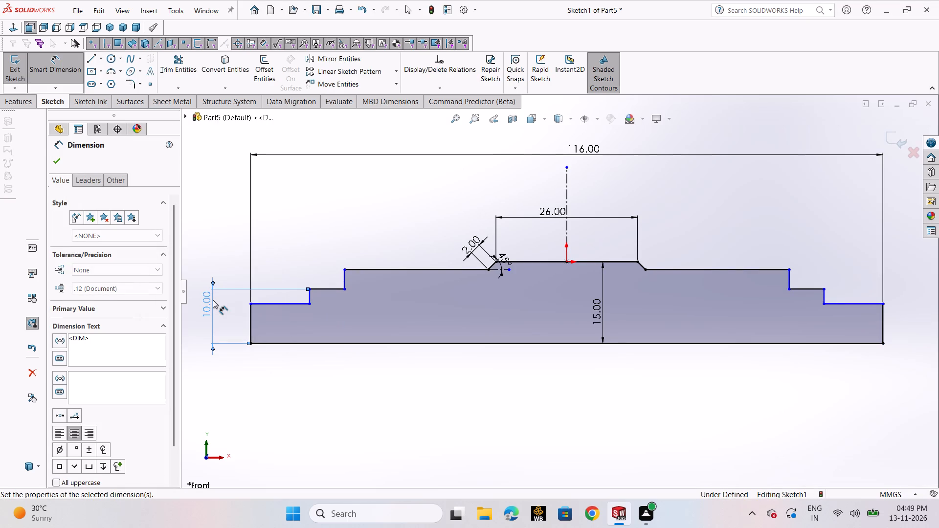
Dimension the height of the left lower ledge above the bottom line to 13/2 (6.5 mm).
left_click(286, 306)
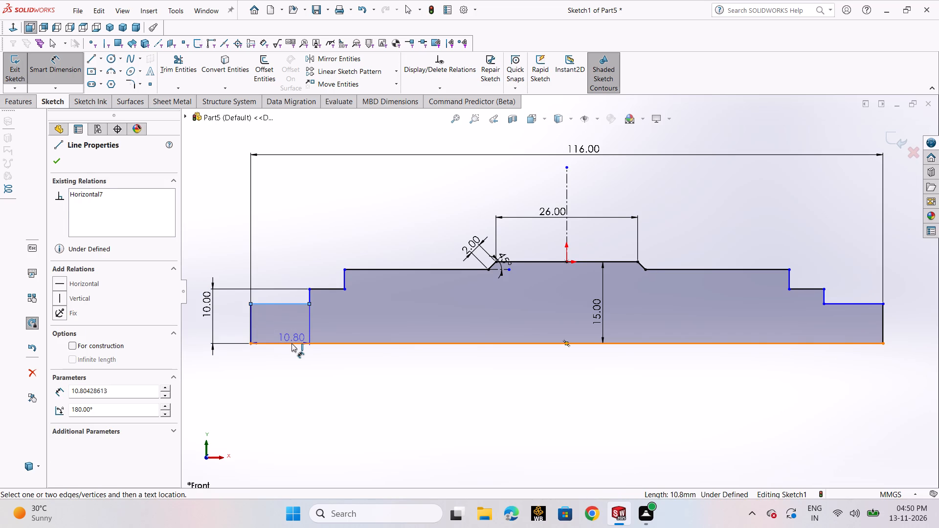
left_click(291, 343)
left_click(197, 324)
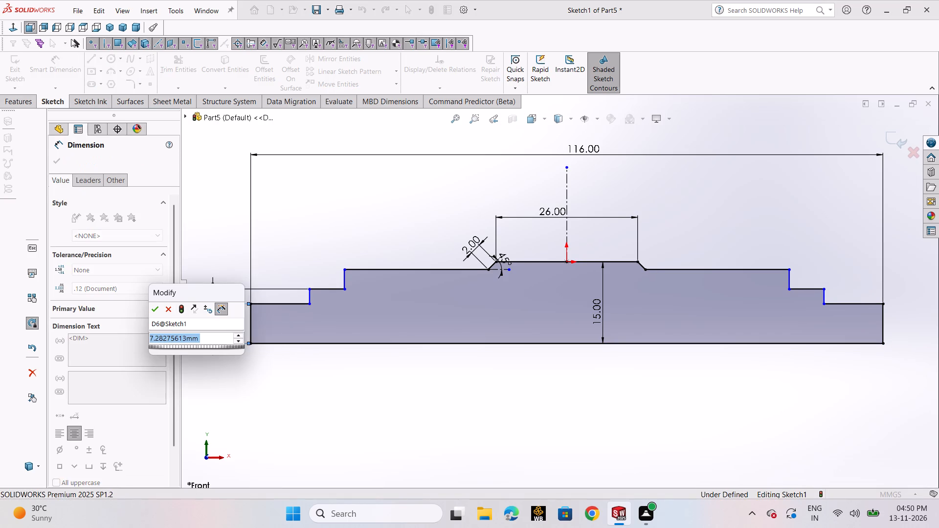
type("13/2")
key("Return")
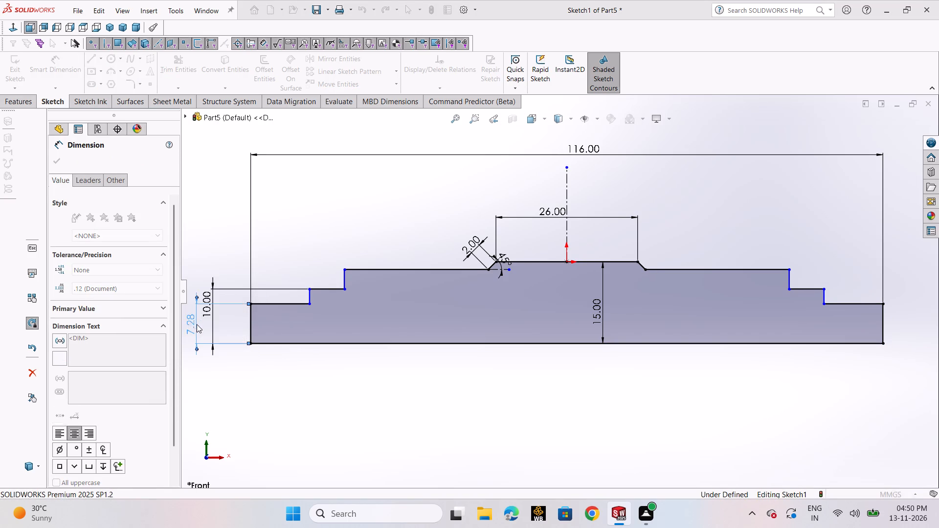
left_click(59, 164)
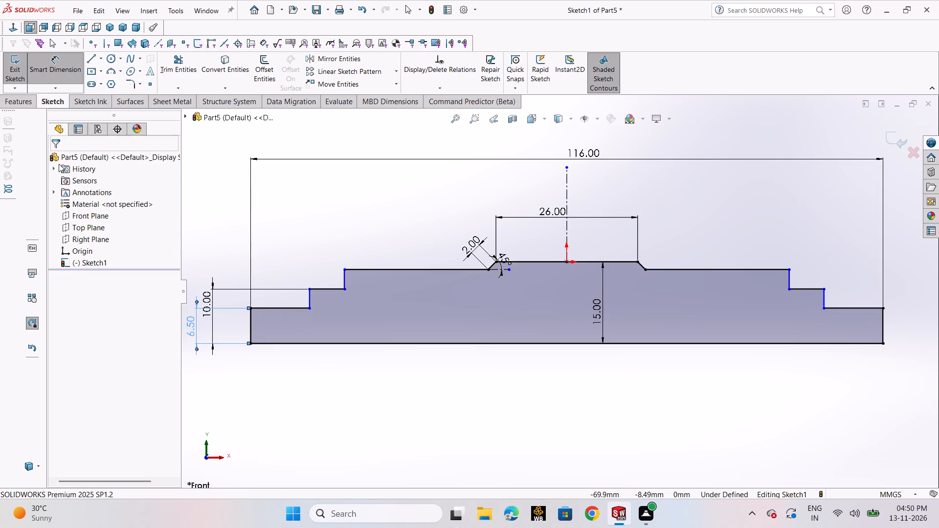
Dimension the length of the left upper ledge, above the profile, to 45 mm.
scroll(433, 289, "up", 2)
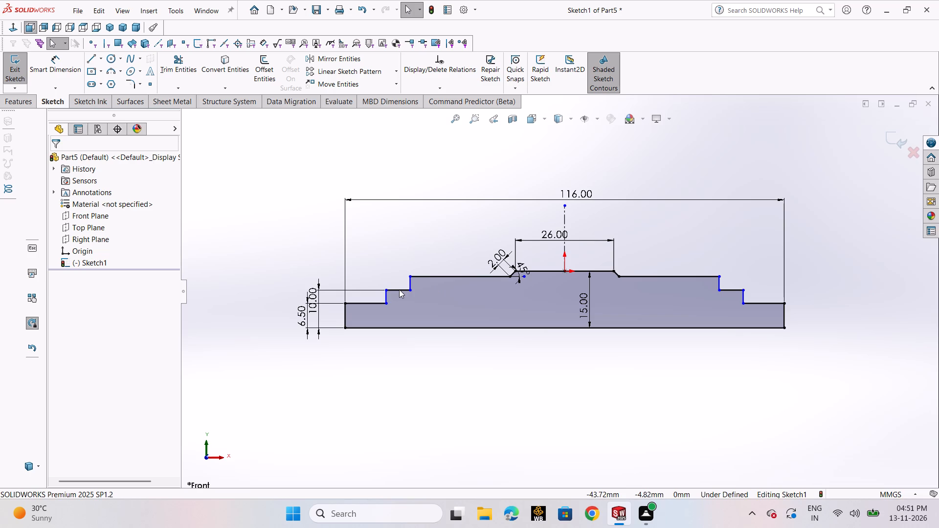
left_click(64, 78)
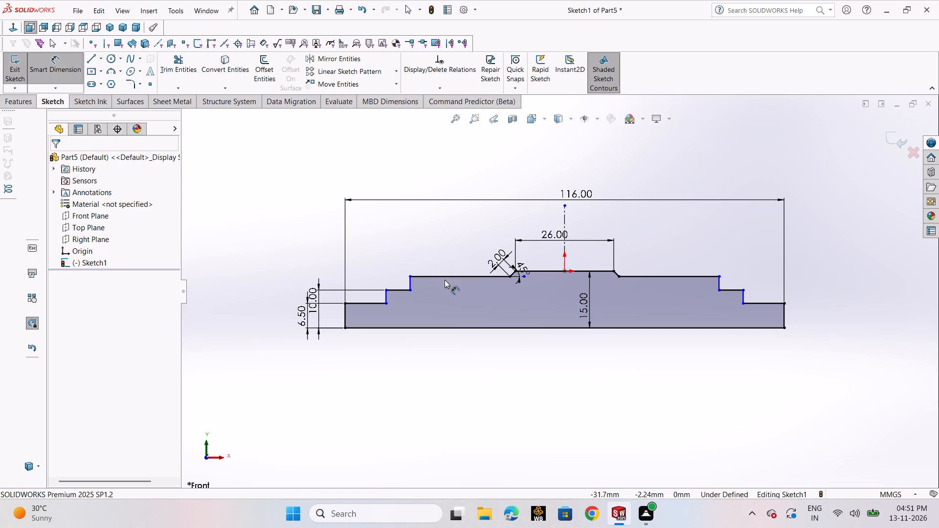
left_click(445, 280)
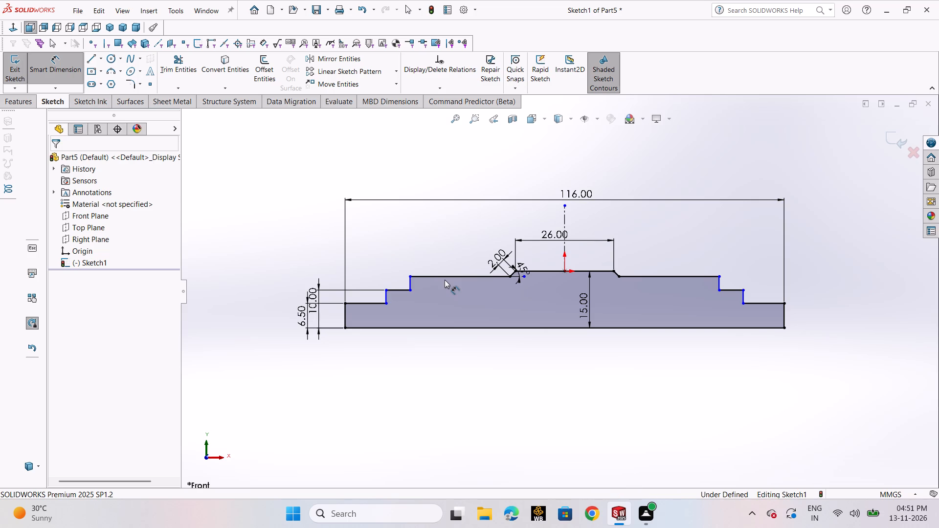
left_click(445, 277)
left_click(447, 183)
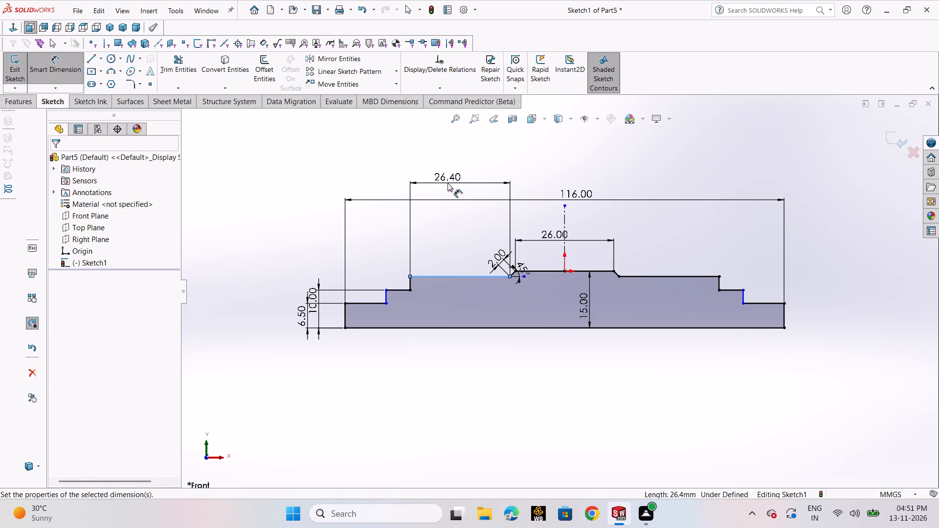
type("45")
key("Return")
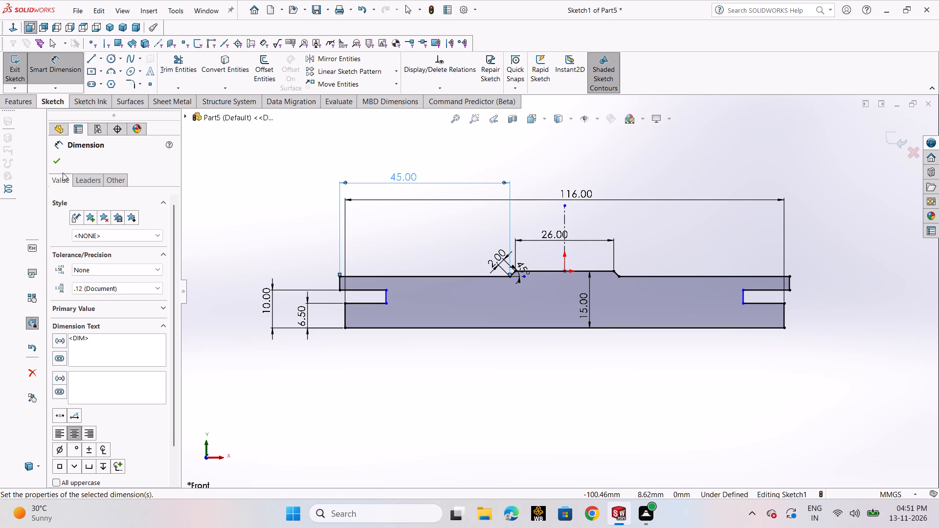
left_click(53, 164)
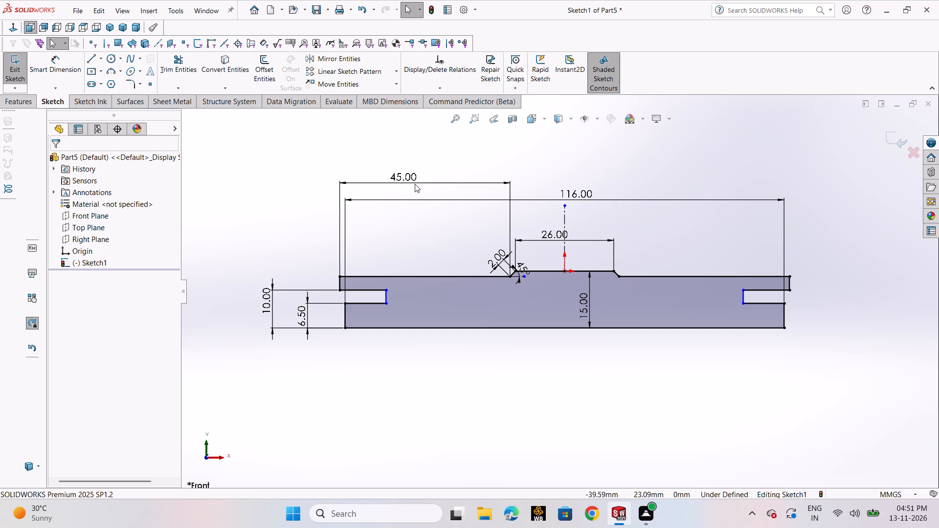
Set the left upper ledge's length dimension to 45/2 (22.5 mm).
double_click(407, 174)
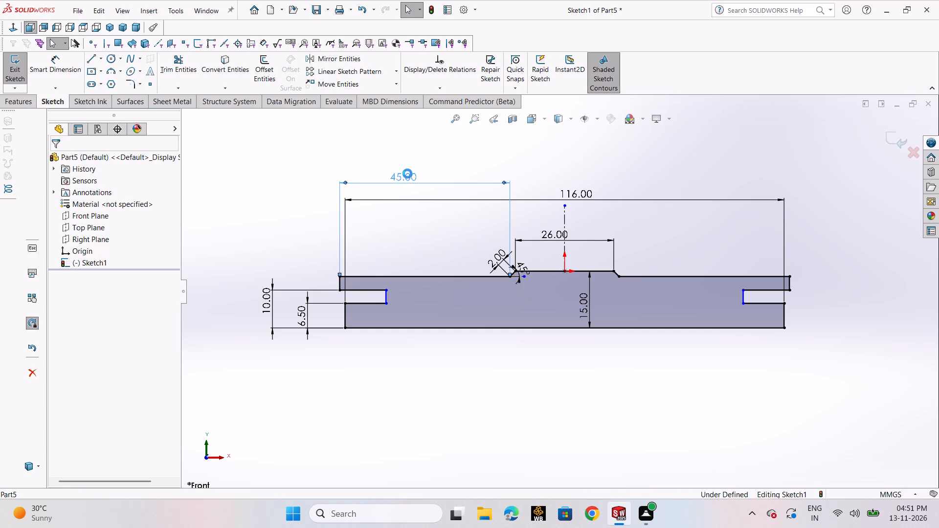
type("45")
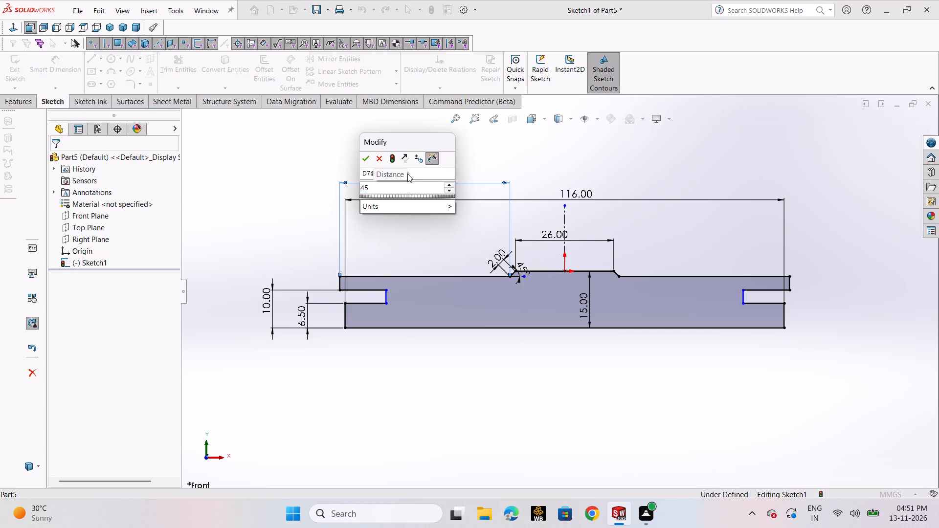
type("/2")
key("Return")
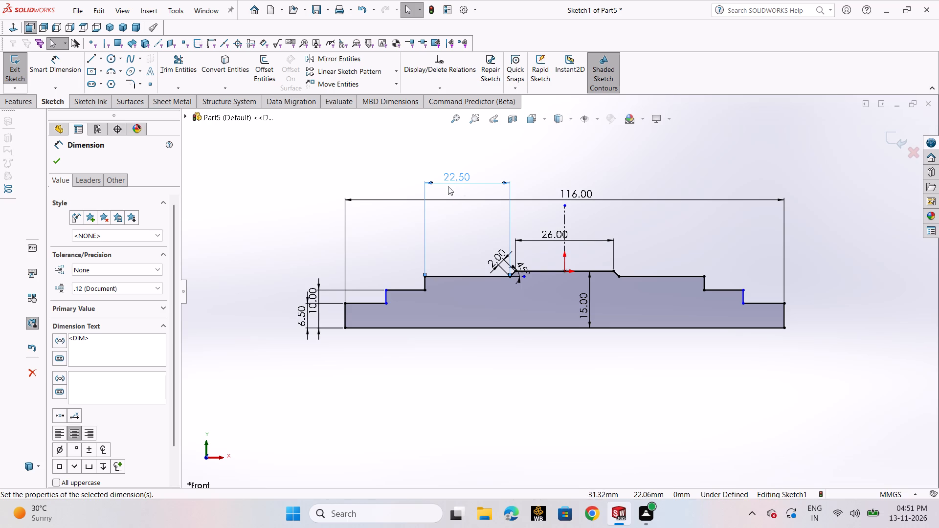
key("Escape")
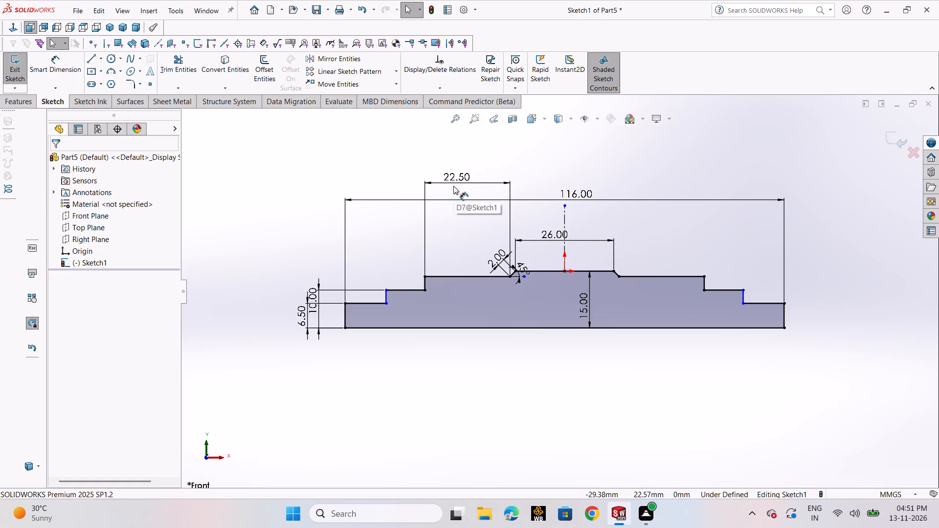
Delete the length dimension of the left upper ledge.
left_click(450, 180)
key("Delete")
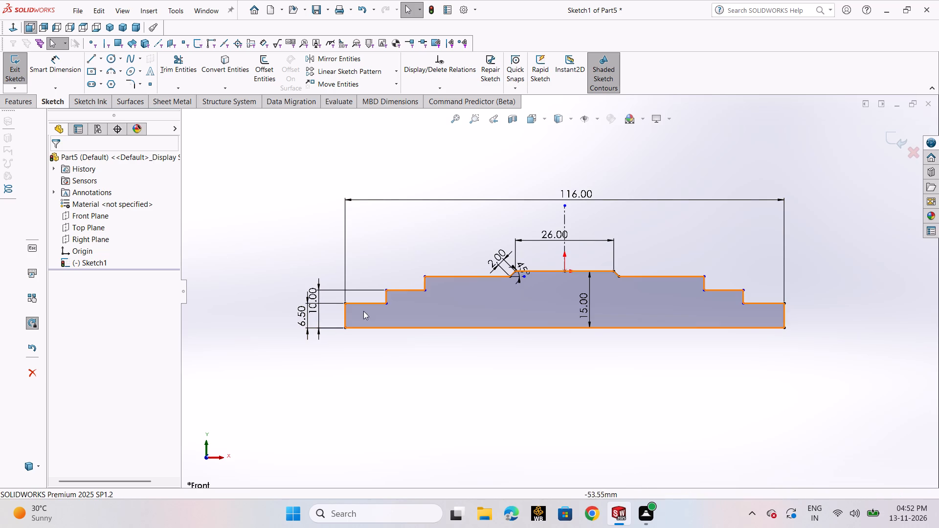
Dimension the length of the left lower ledge to 16 mm, placing the dimension below the profile.
left_click(45, 61)
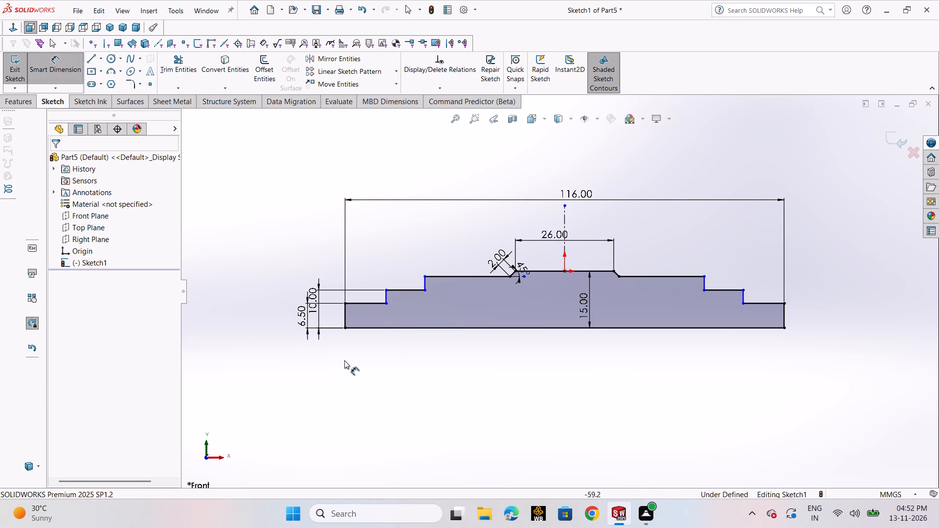
left_click(368, 302)
left_click(378, 409)
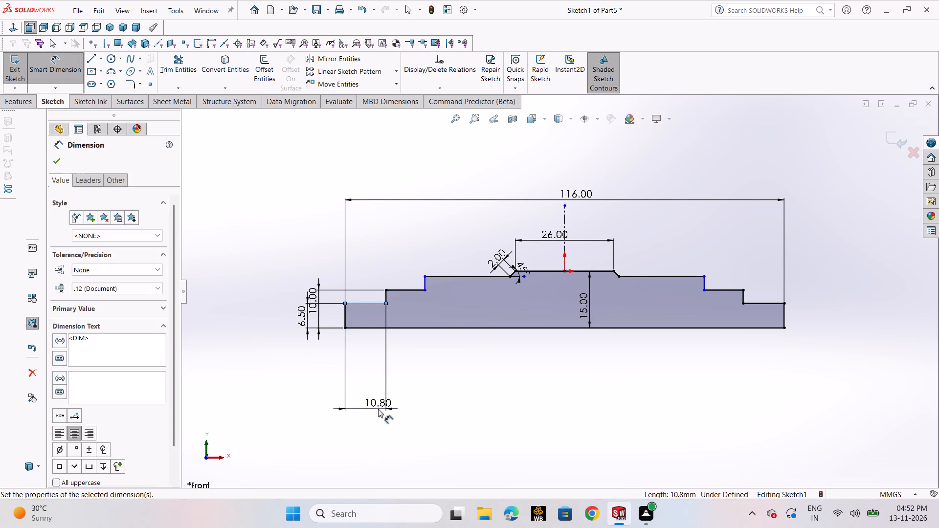
type("16")
key("Return")
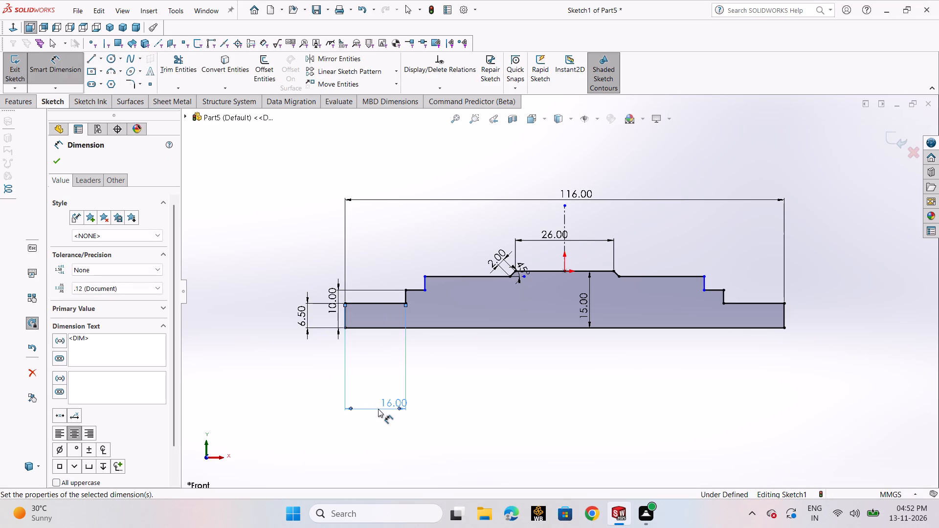
Dimension the length of the left middle ledge to 18 mm, below the profile.
left_click(413, 292)
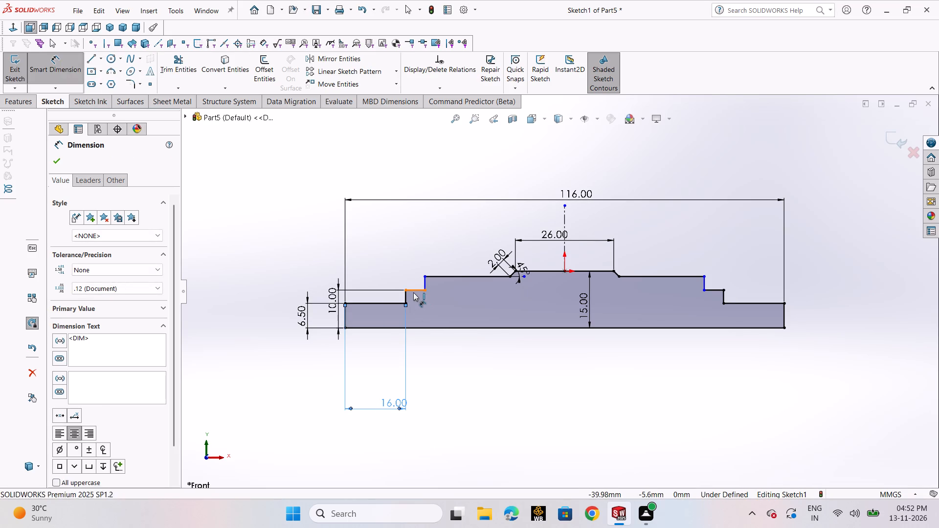
left_click(434, 414)
type("18")
key("Return")
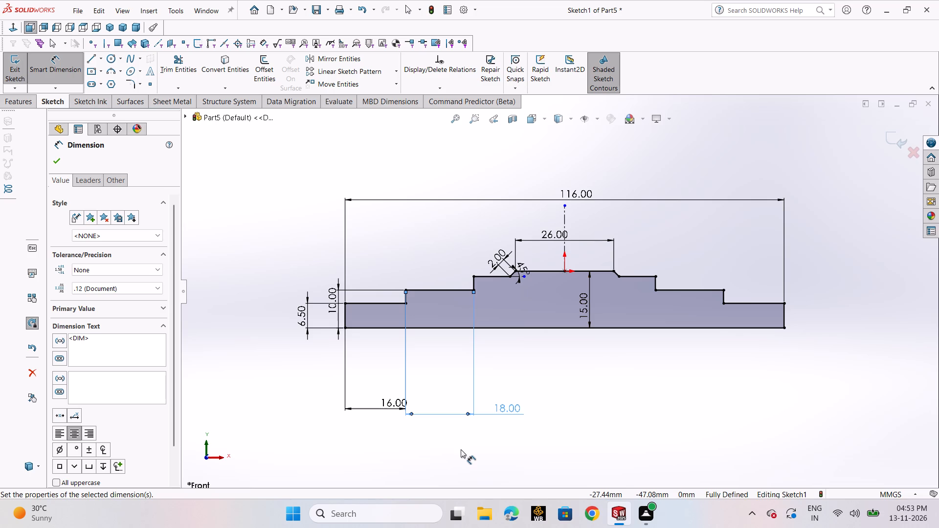
Set the profile's overall width dimension to 107+107 (214 mm).
double_click(574, 196)
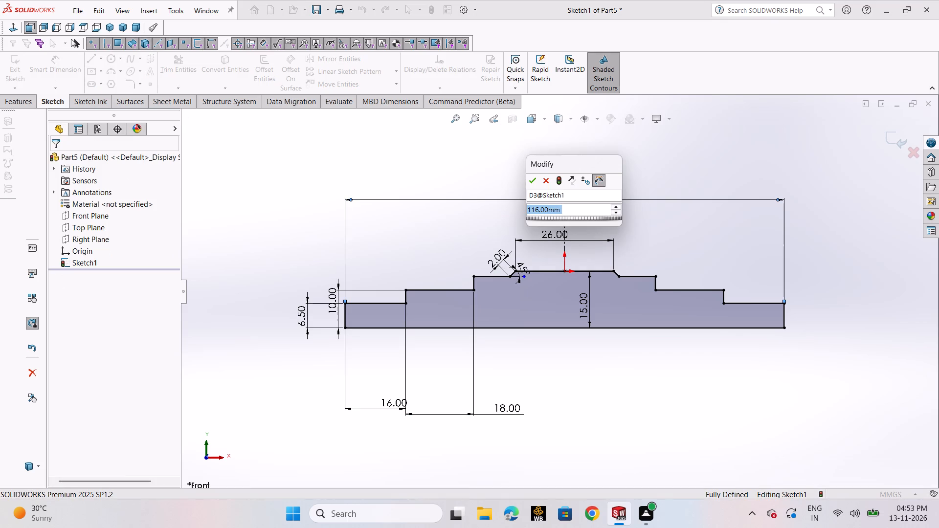
type("107")
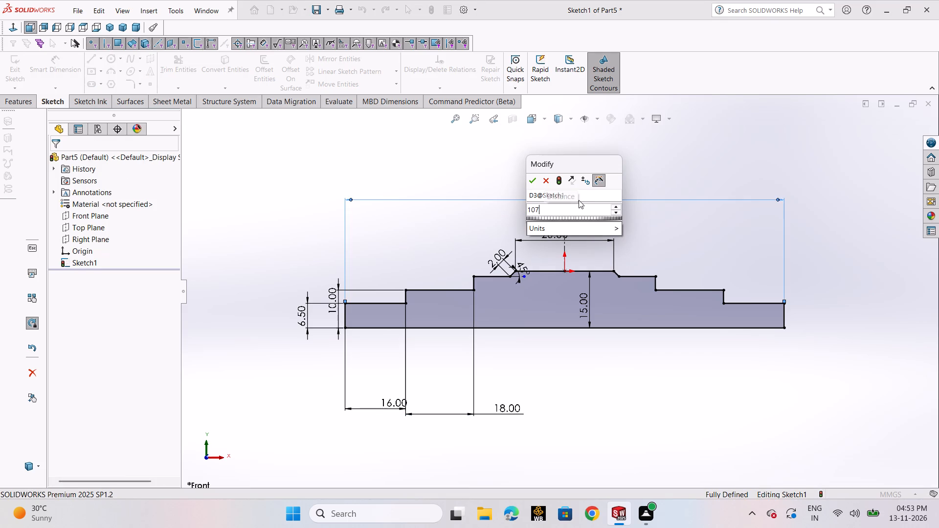
type("+107")
key("Return")
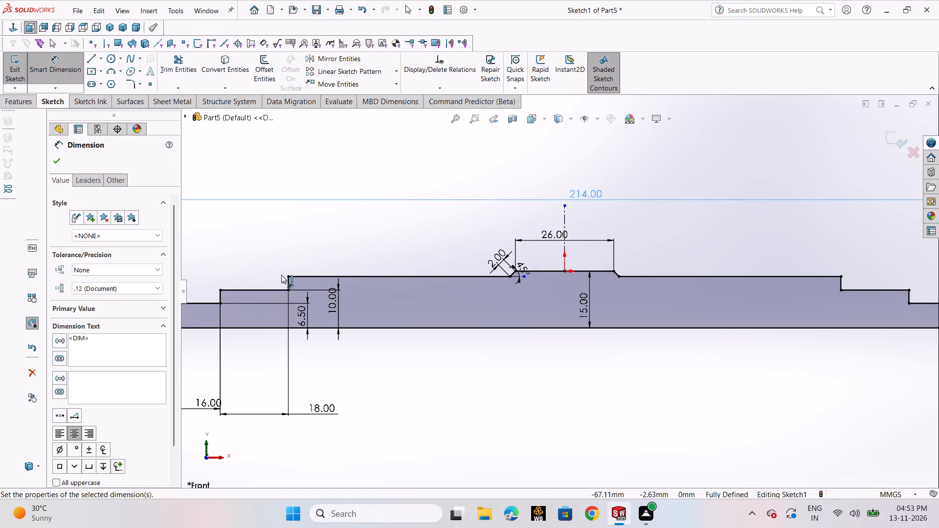
left_click(59, 165)
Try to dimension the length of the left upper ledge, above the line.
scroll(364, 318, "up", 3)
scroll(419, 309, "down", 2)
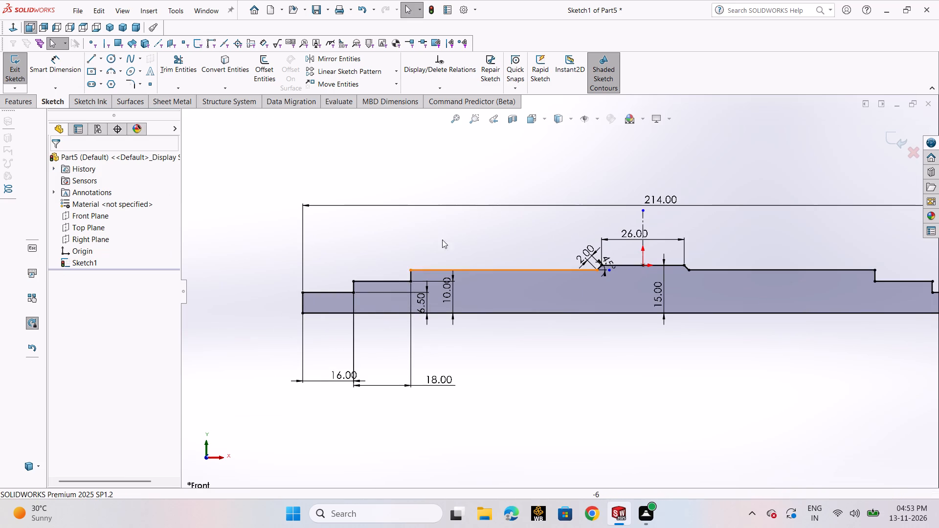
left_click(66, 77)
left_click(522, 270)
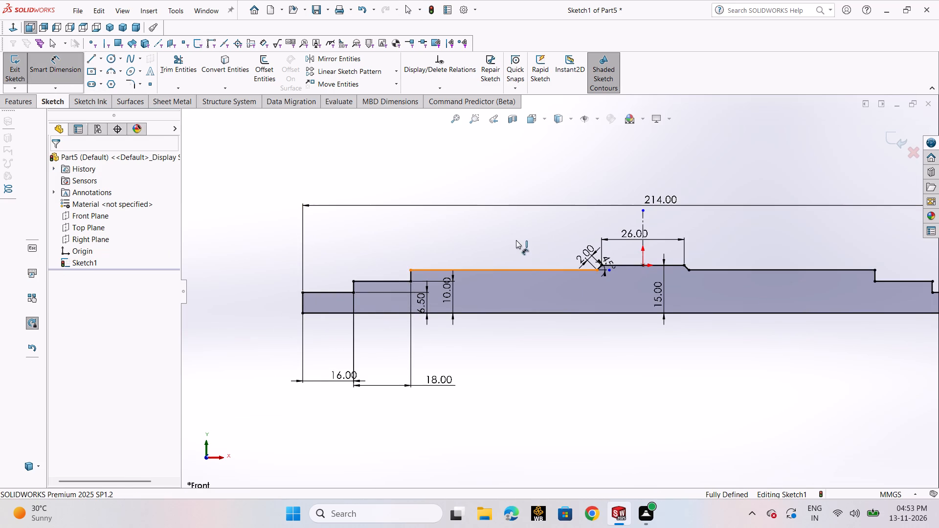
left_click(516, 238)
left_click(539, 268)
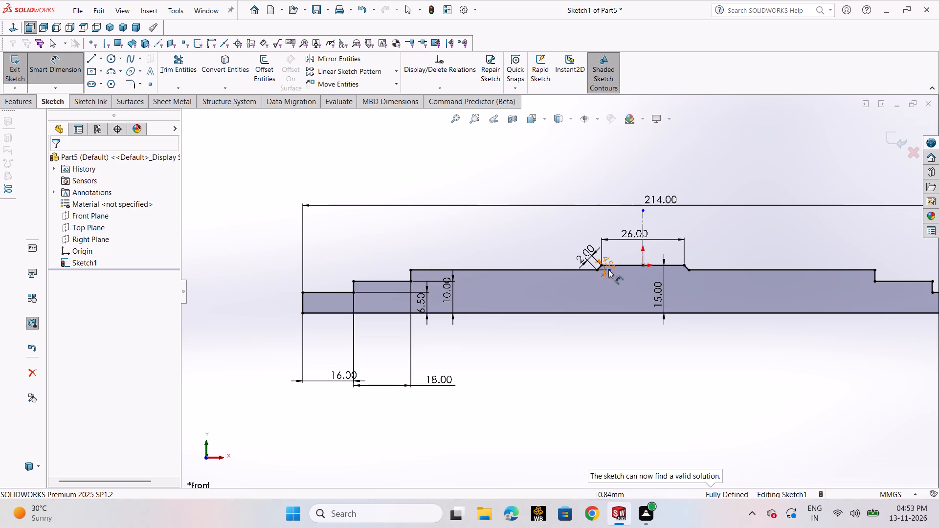
Delete the left upper ledge line between the chamfer and the short vertical edge.
left_click(530, 270)
key("Delete")
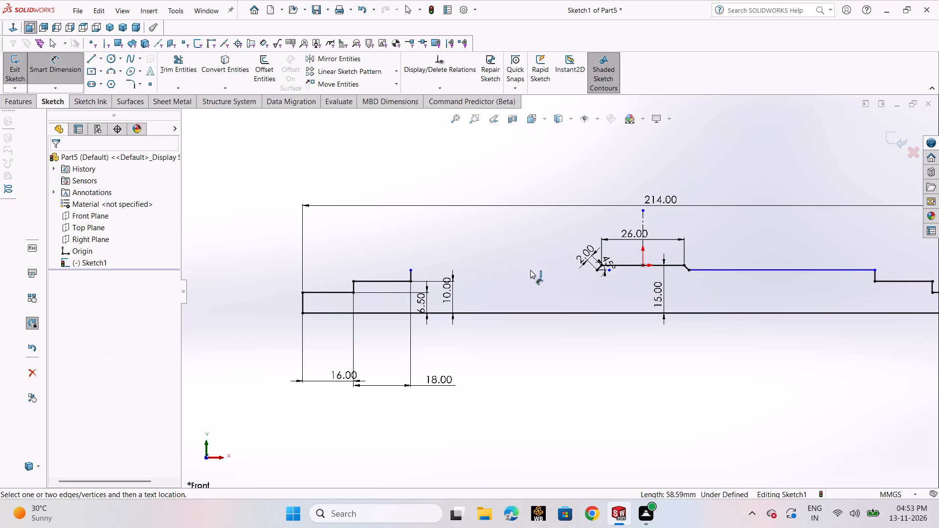
Sketch connected lines from the left chamfer's lower end: about 27 mm outward, a short drop, and about 31 mm horizontally to the left vertical edge.
scroll(589, 282, "up", 3)
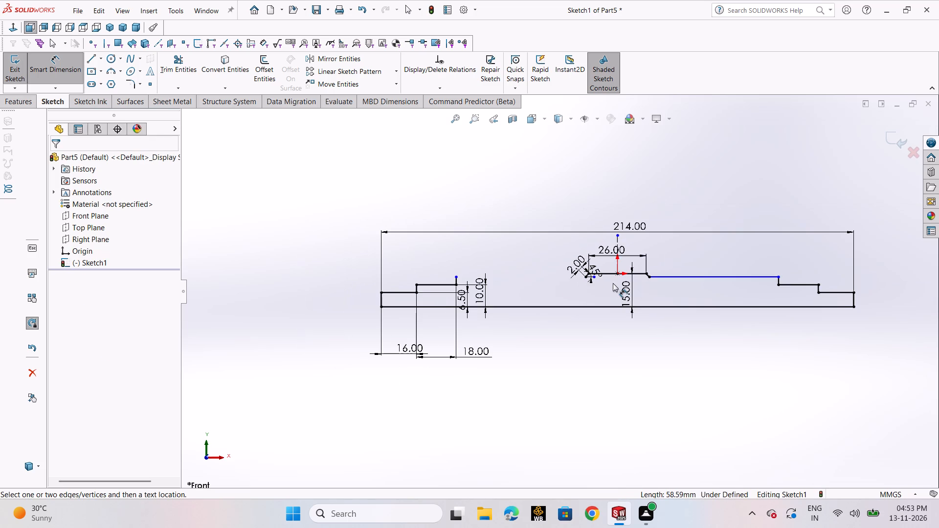
scroll(613, 283, "down", 1)
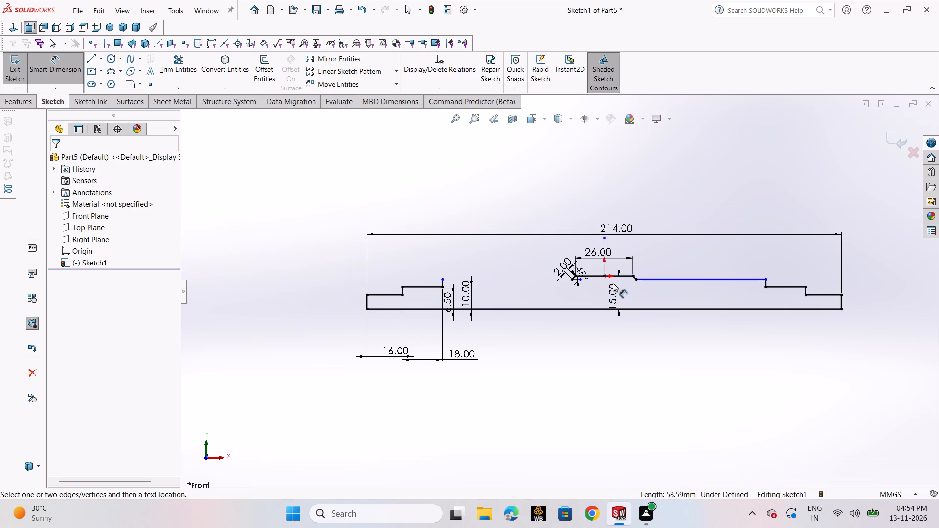
left_click(99, 58)
left_click(103, 69)
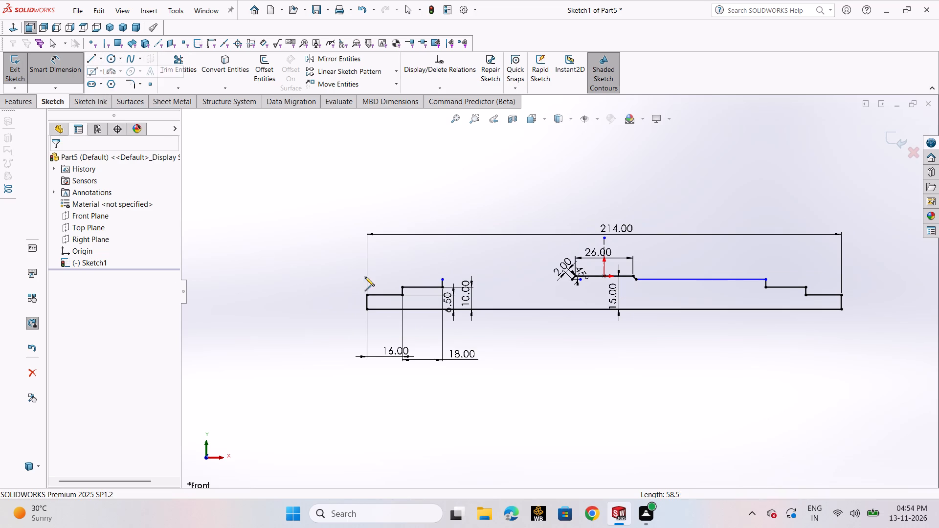
scroll(516, 280, "down", 4)
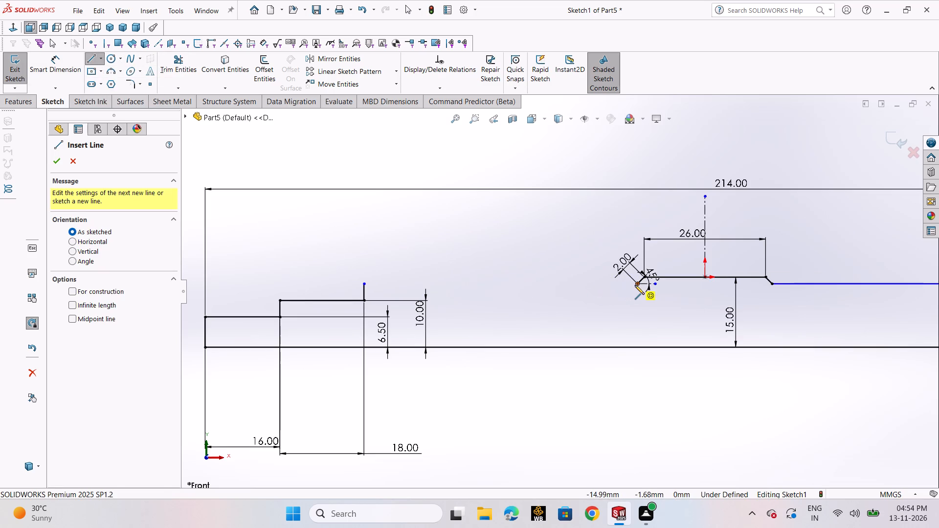
left_click(635, 285)
left_click(510, 280)
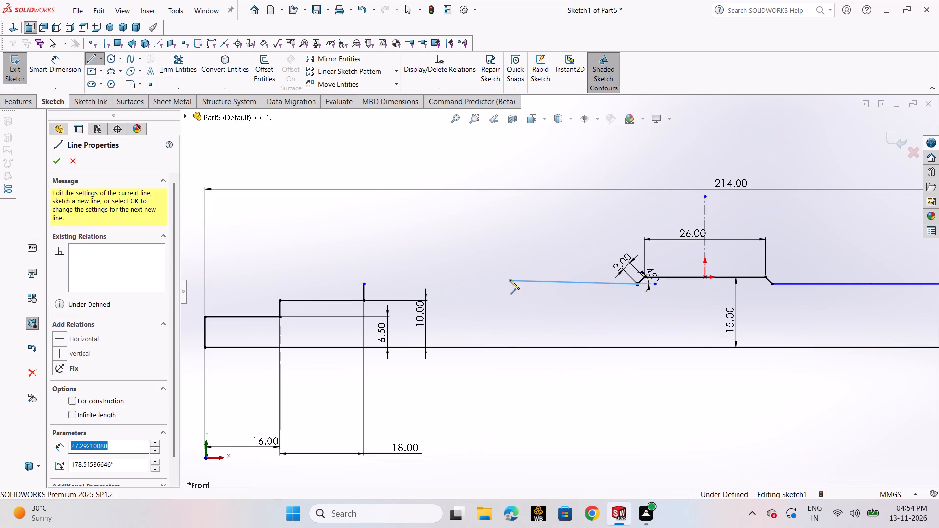
left_click(513, 291)
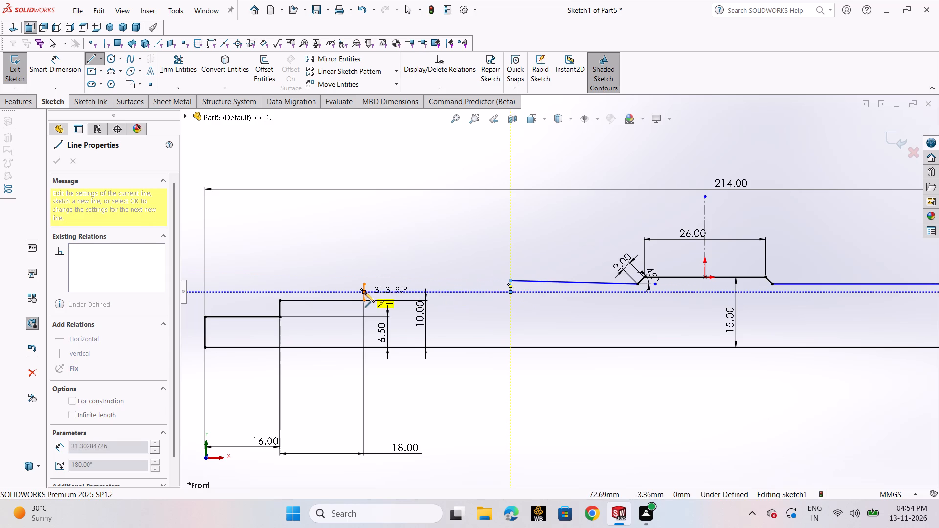
left_click(364, 293)
right_click(364, 293)
left_click(390, 296)
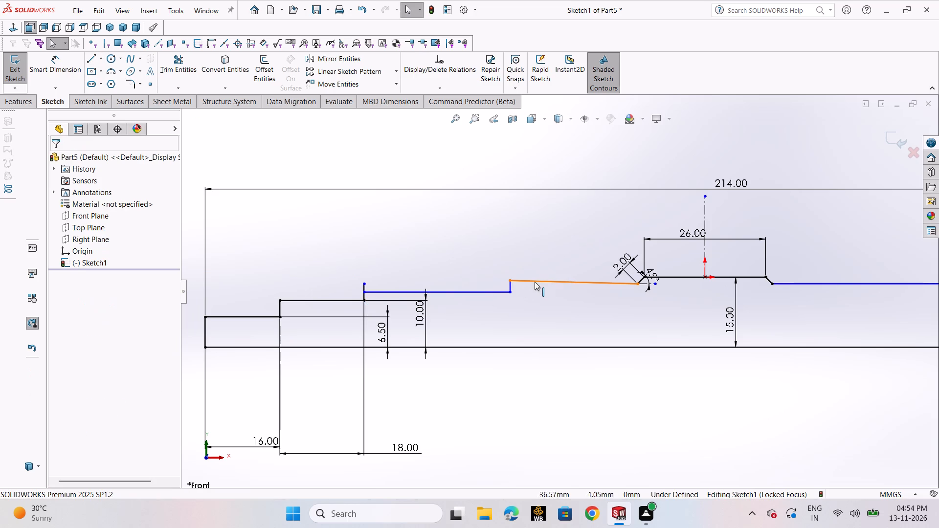
Make the slightly sloped new line beside the left chamfer horizontal.
left_click(536, 280)
left_click(568, 232)
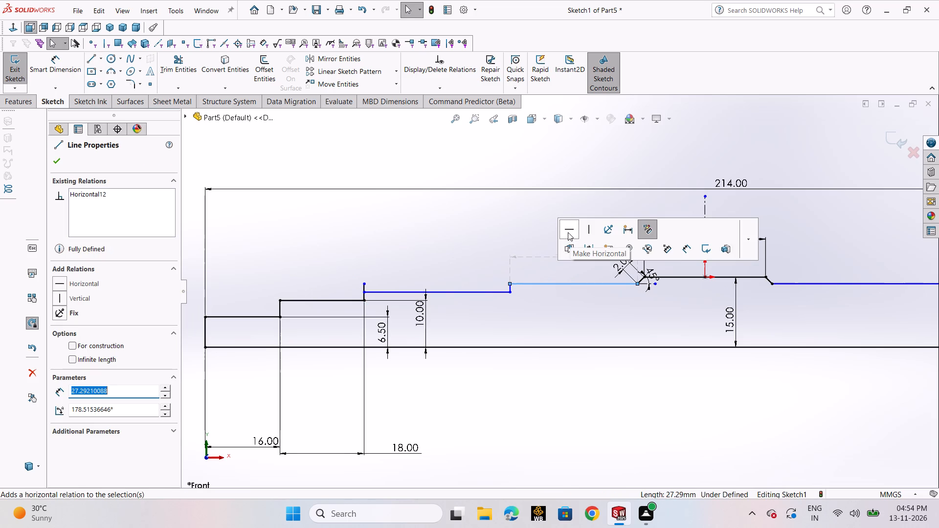
Trim the vertical stub that projects above the new horizontal ledge on the profile's left side.
left_click(62, 164)
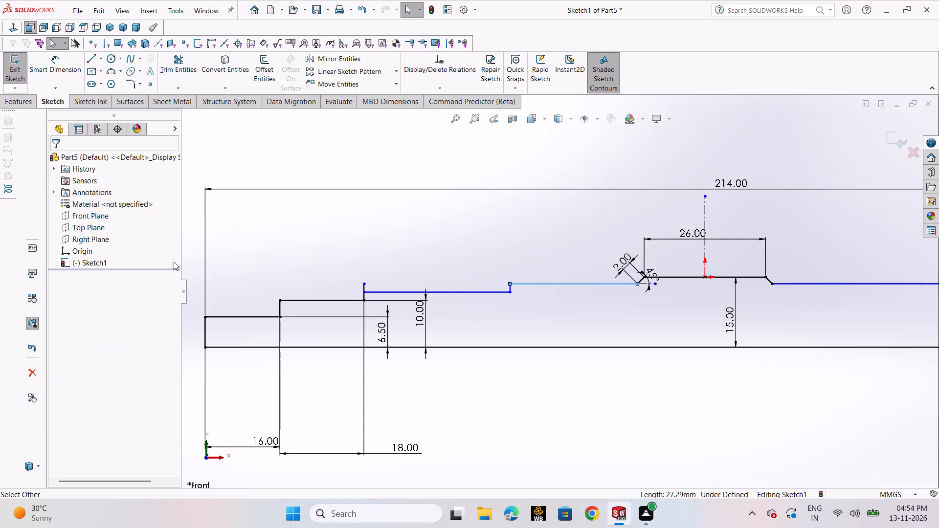
scroll(220, 269, "down", 5)
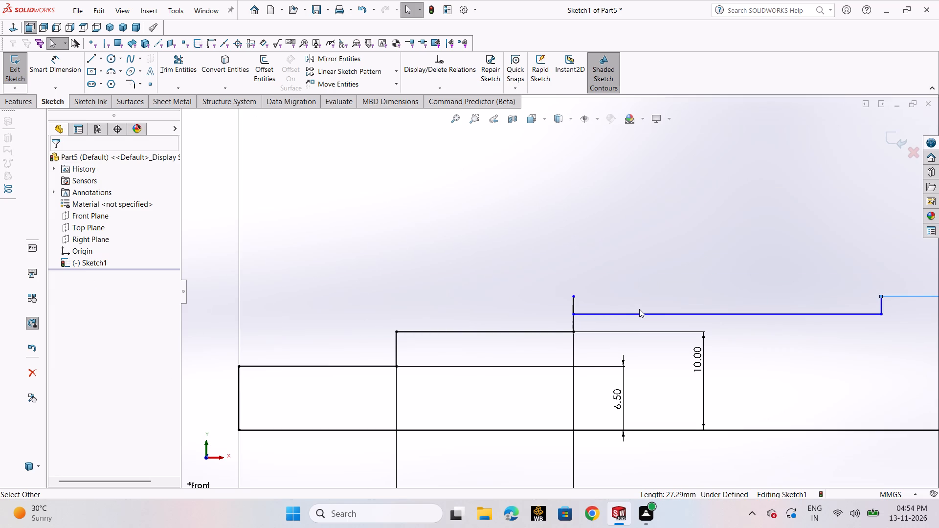
left_click(182, 66)
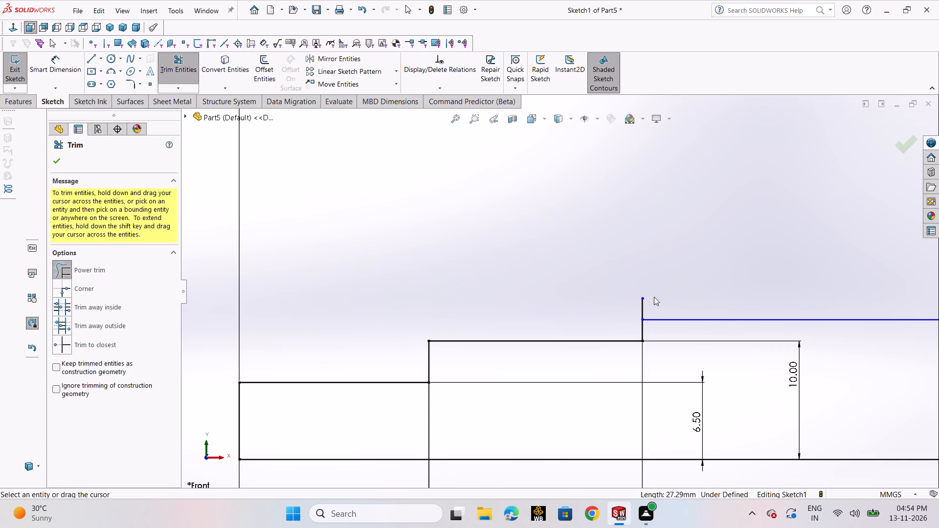
left_click_drag(658, 301, 614, 319)
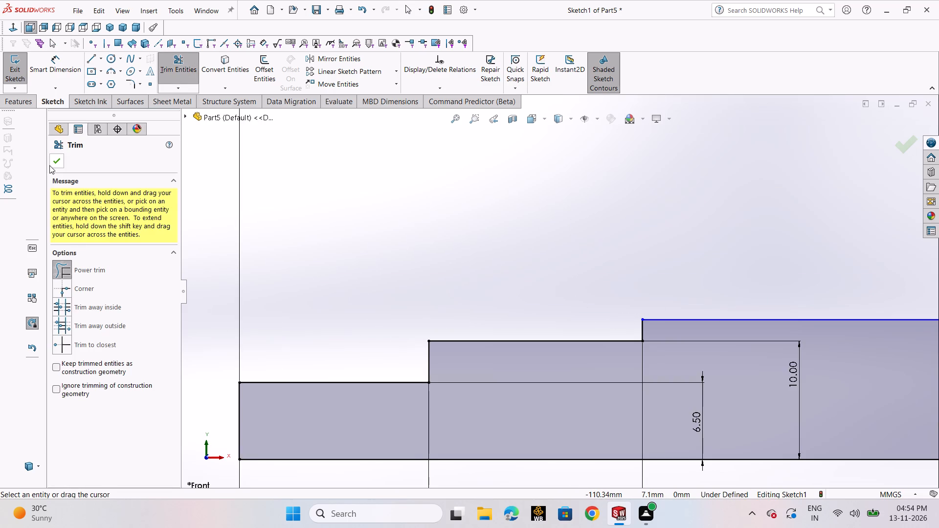
left_click(49, 165)
Dimension the horizontal distance from the left chamfer's upper corner to the upper ledge's outer end as 45 mm.
scroll(798, 292, "up", 9)
scroll(797, 288, "down", 4)
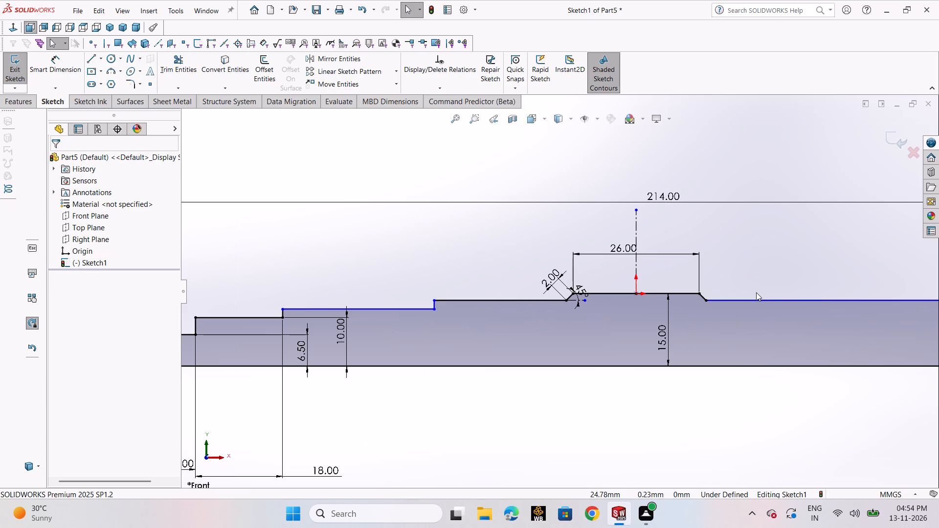
left_click(60, 75)
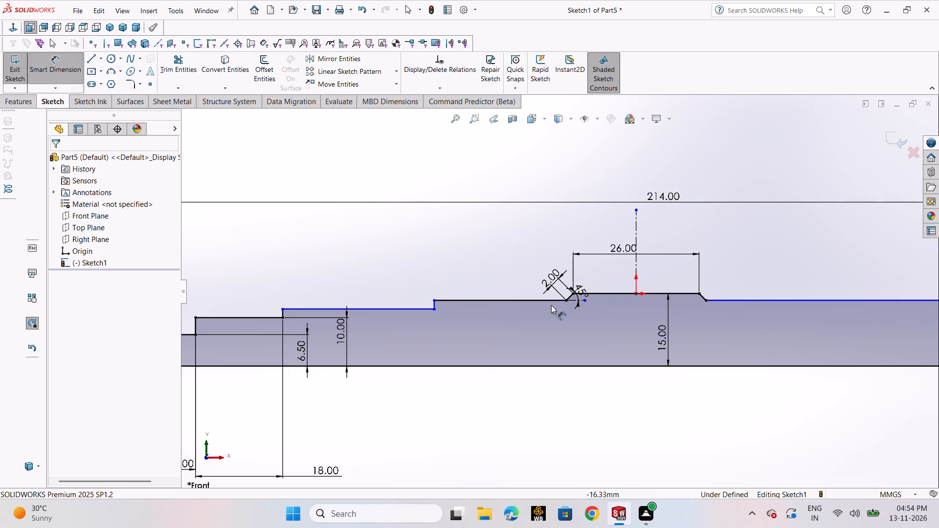
left_click(508, 301)
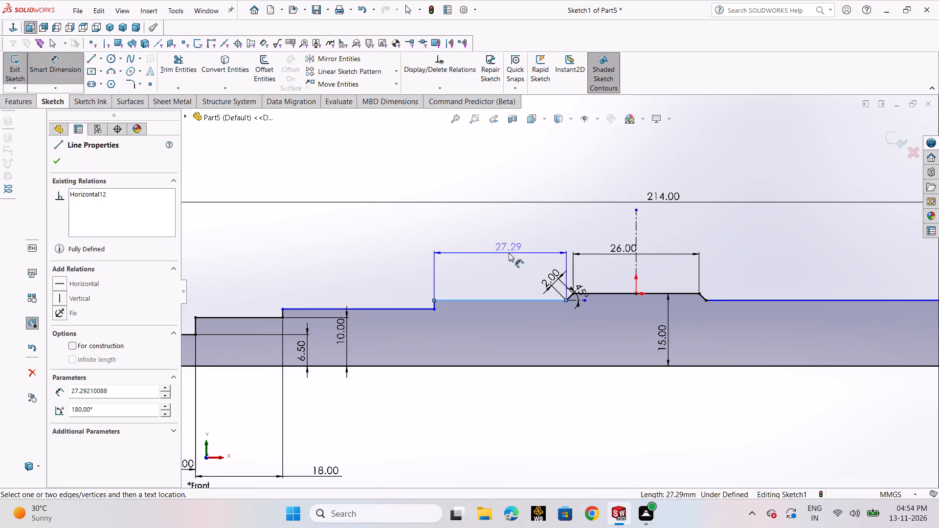
key("Escape")
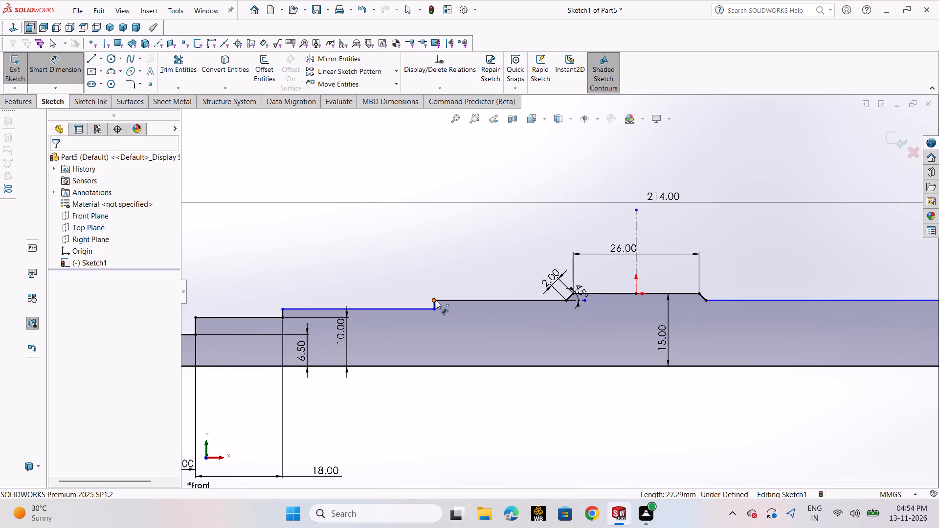
left_click(434, 300)
left_click(574, 291)
left_click(548, 230)
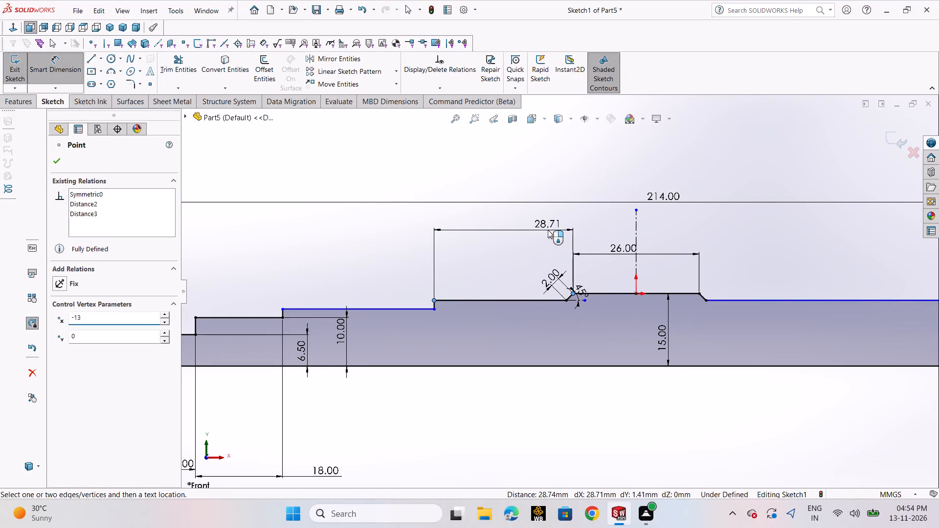
type("45")
key("Return")
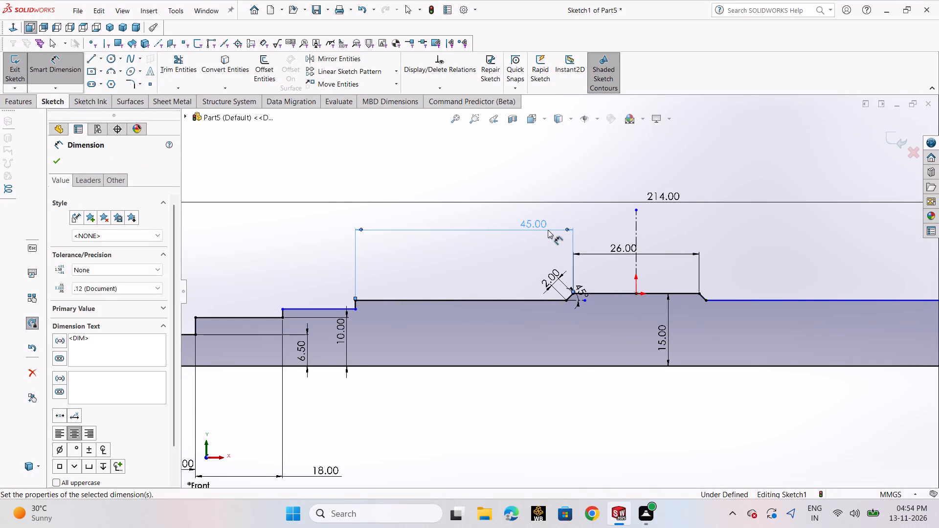
left_click(51, 161)
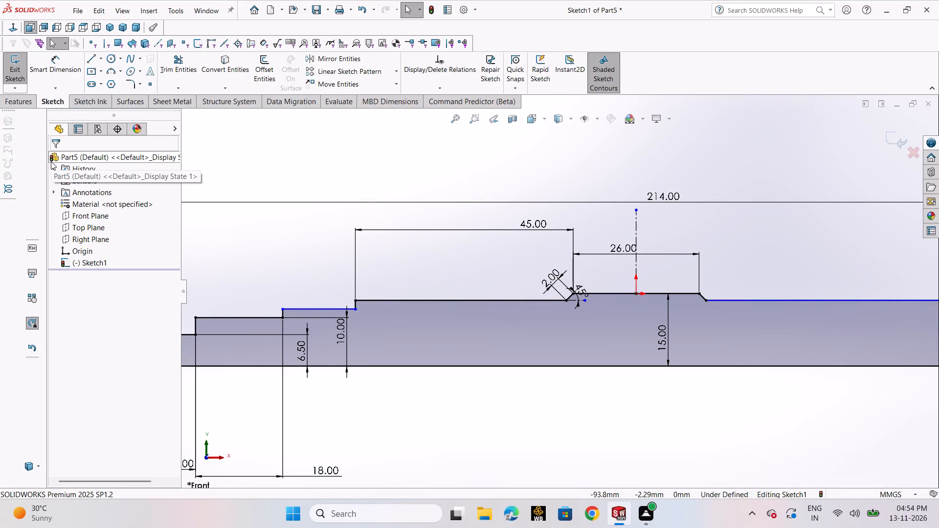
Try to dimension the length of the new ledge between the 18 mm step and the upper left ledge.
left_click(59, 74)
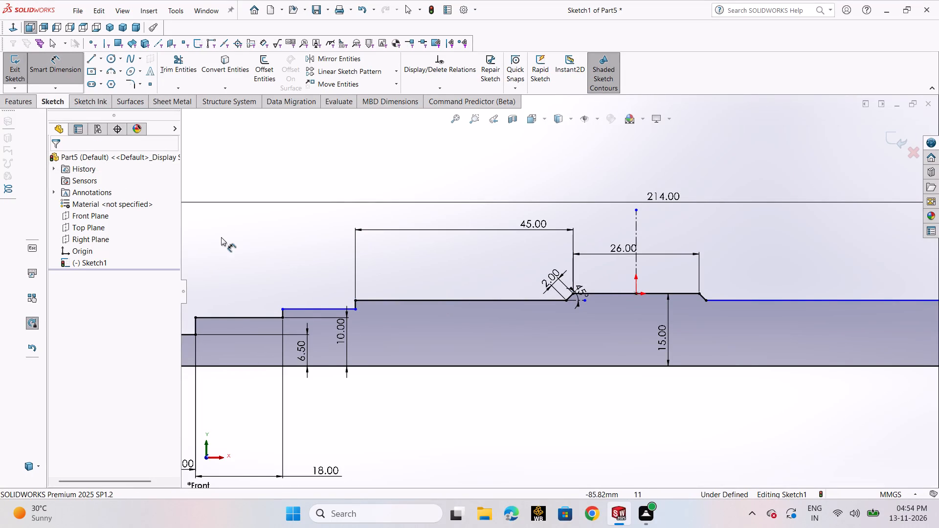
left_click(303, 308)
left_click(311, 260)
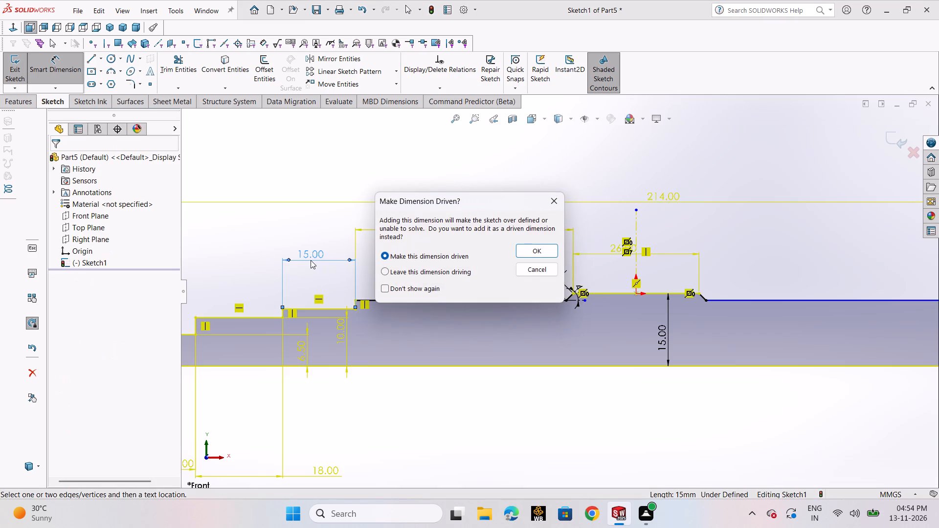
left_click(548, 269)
Set the profile's overall width to 240 mm.
scroll(541, 333, "up", 3)
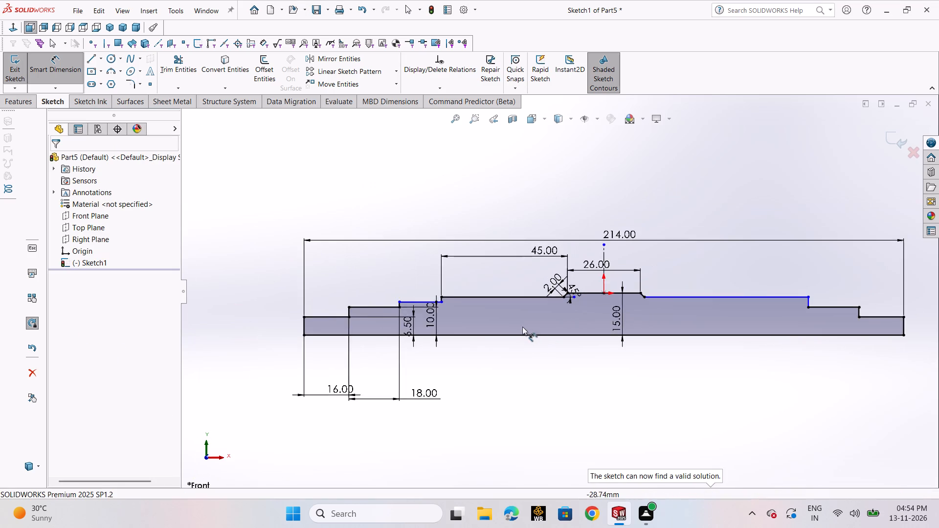
scroll(522, 326, "up", 2)
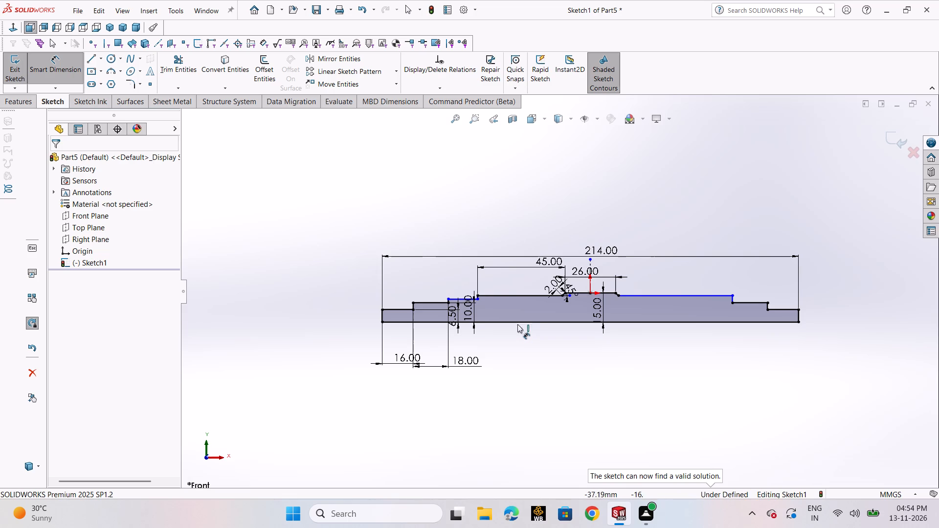
double_click(590, 250)
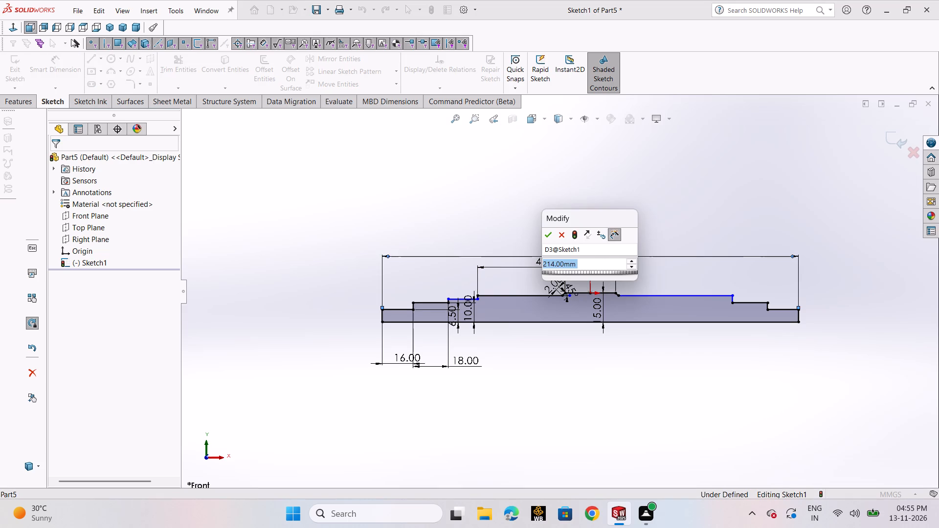
type("240")
key("Return")
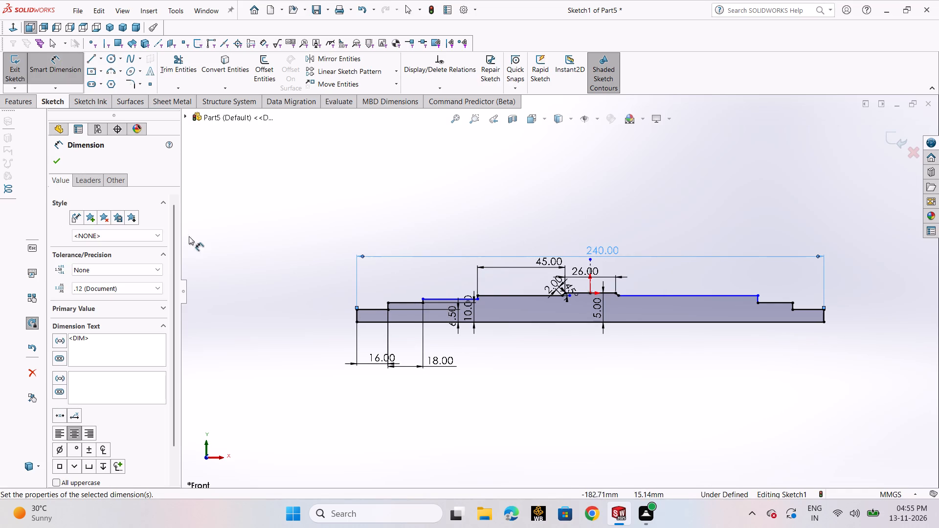
left_click(53, 158)
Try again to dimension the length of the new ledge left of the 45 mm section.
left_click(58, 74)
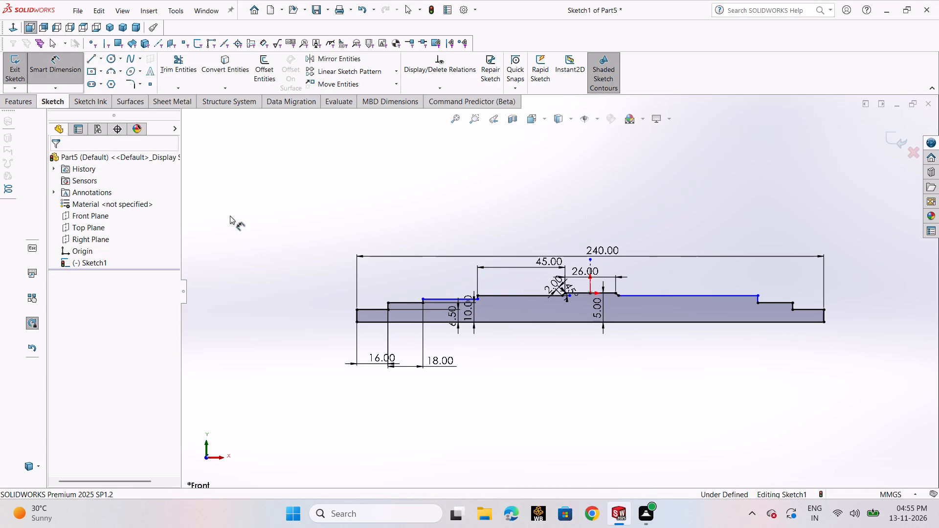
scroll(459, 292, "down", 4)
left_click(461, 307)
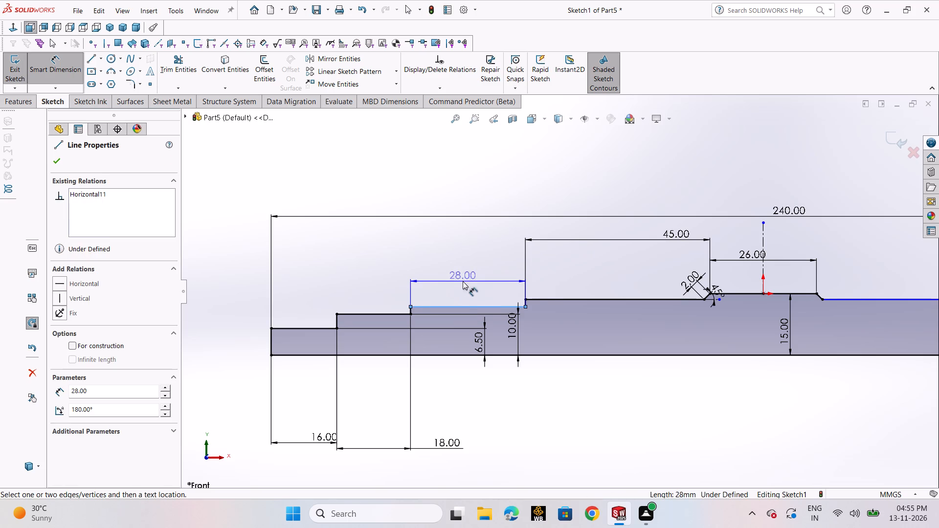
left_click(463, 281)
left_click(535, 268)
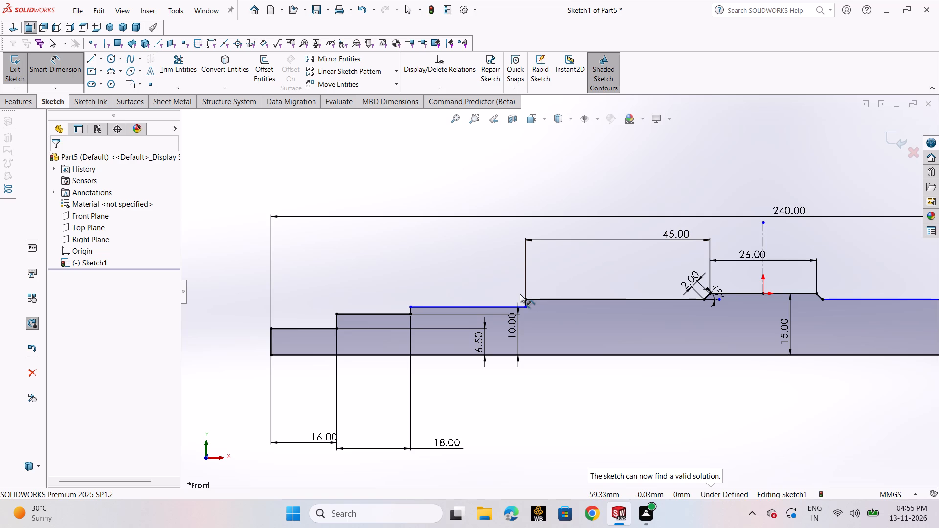
Dimension the new left ledge's height above the bottom line as 25/2 (12.50 mm).
left_click(503, 305)
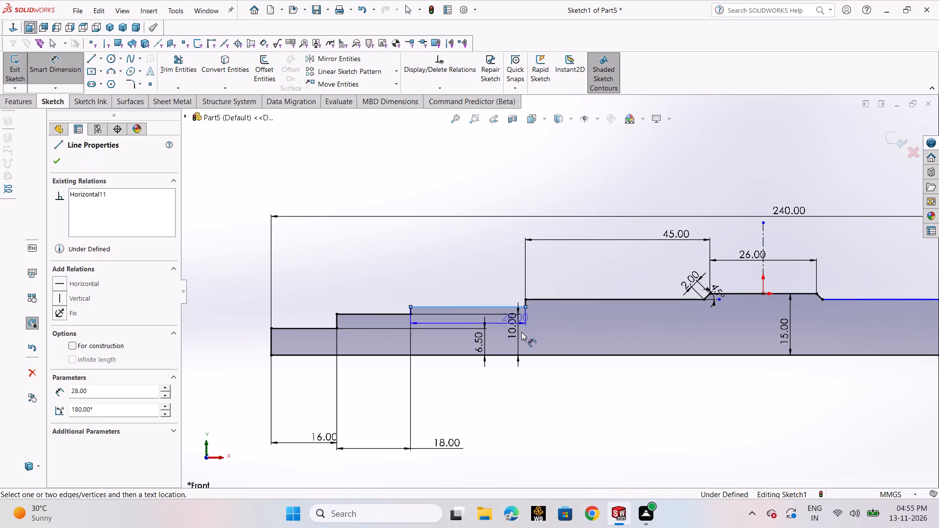
left_click(536, 354)
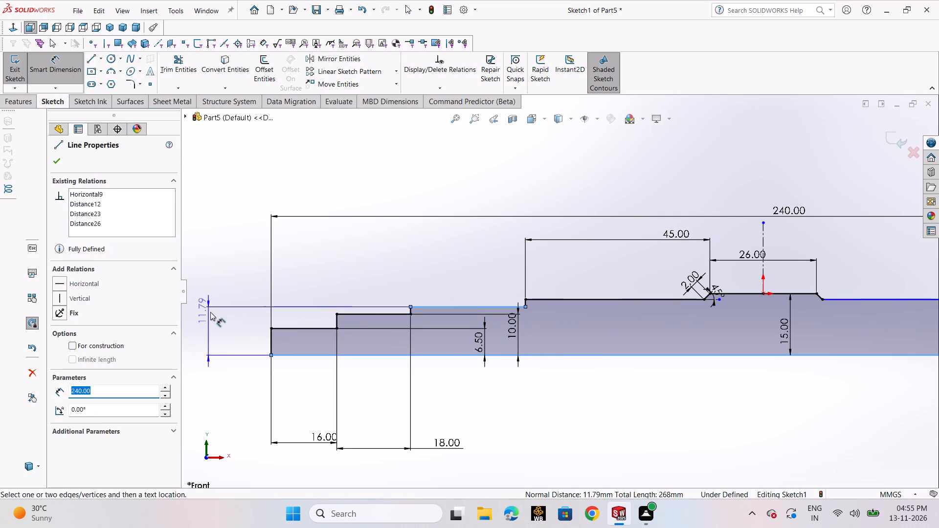
left_click(225, 328)
type("25/2")
key("Return")
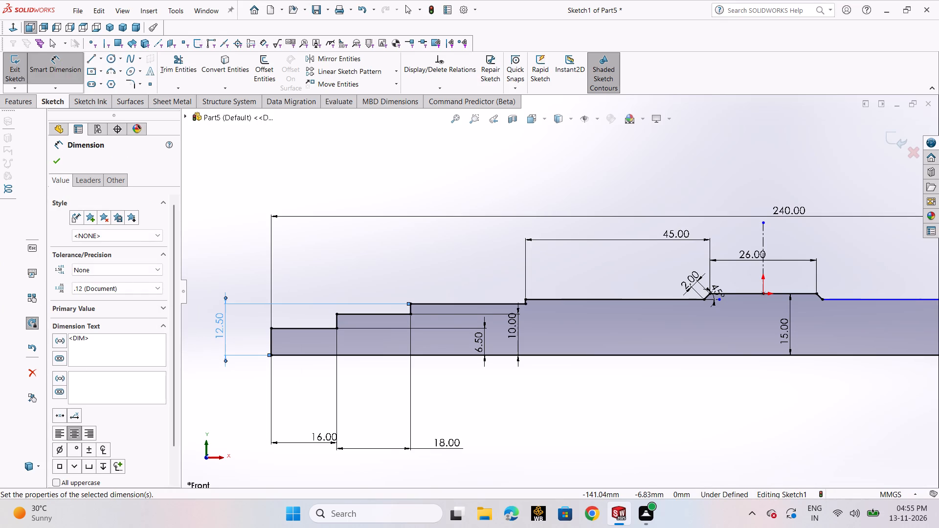
left_click(61, 161)
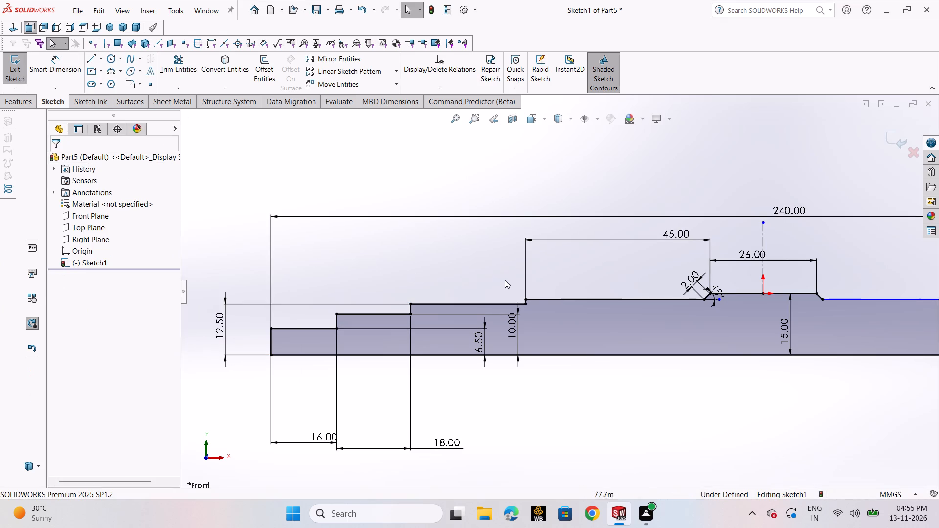
Dimension the horizontal distance from the right chamfer's upper corner to the right upper ledge's outer end as 45 mm.
scroll(613, 267, "up", 2)
scroll(744, 269, "up", 5)
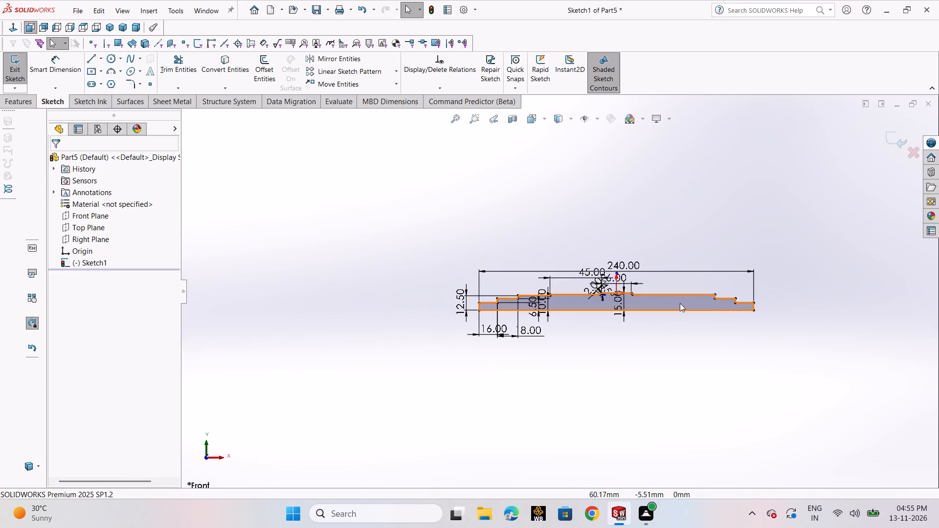
scroll(635, 307, "down", 3)
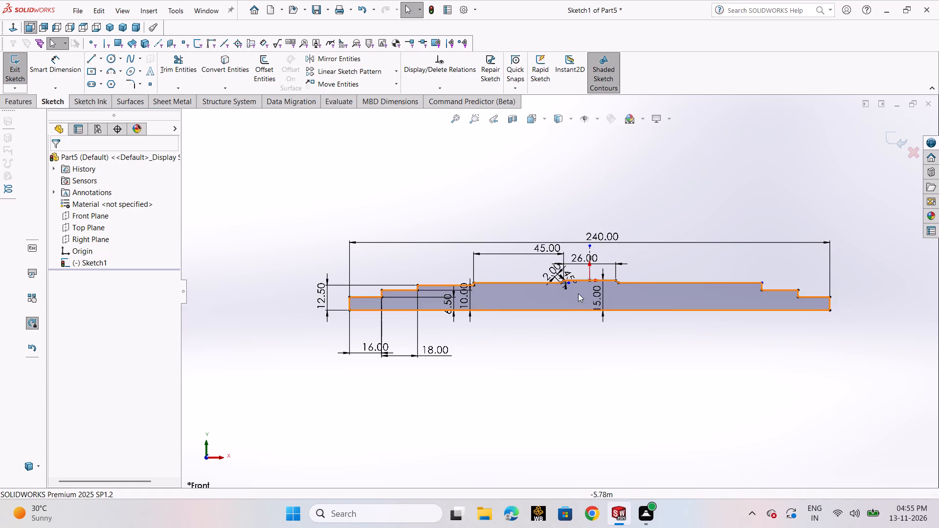
scroll(579, 288, "down", 2)
scroll(766, 280, "up", 2)
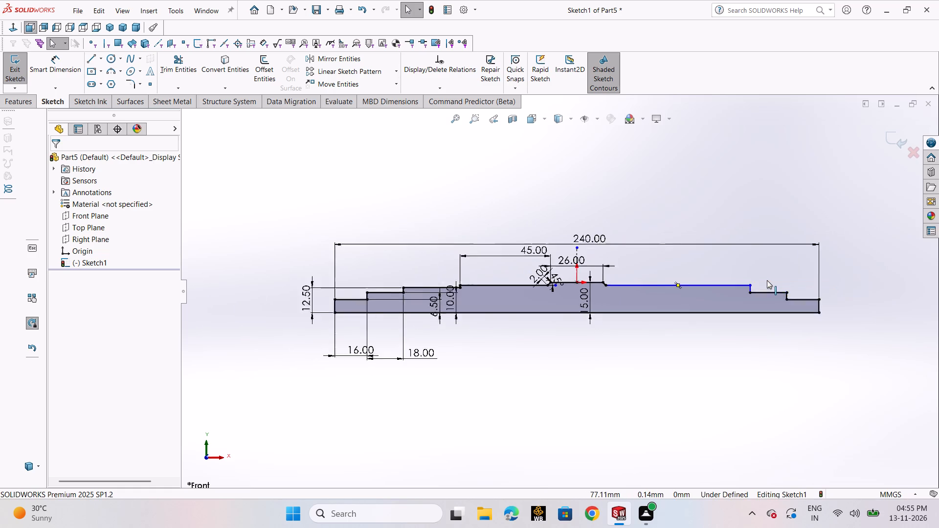
scroll(767, 280, "up", 1)
scroll(767, 280, "down", 1)
scroll(681, 297, "down", 2)
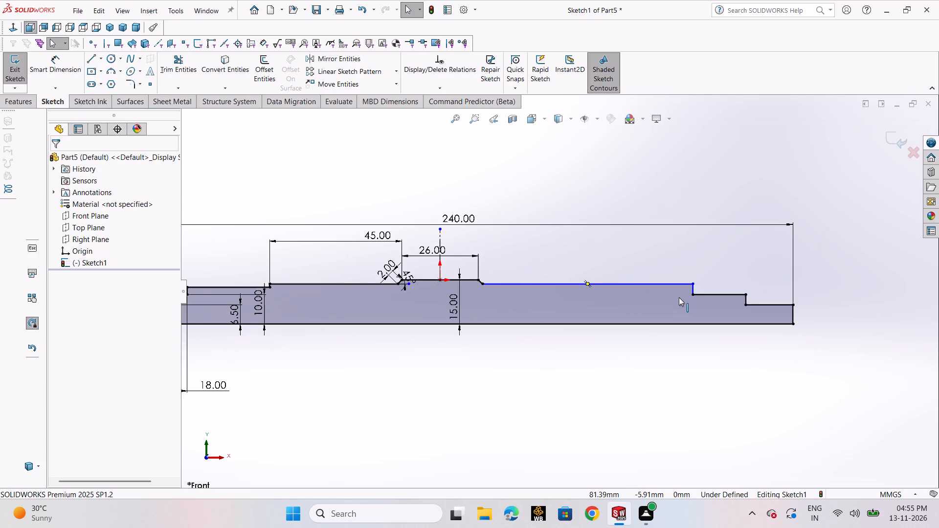
scroll(679, 297, "up", 2)
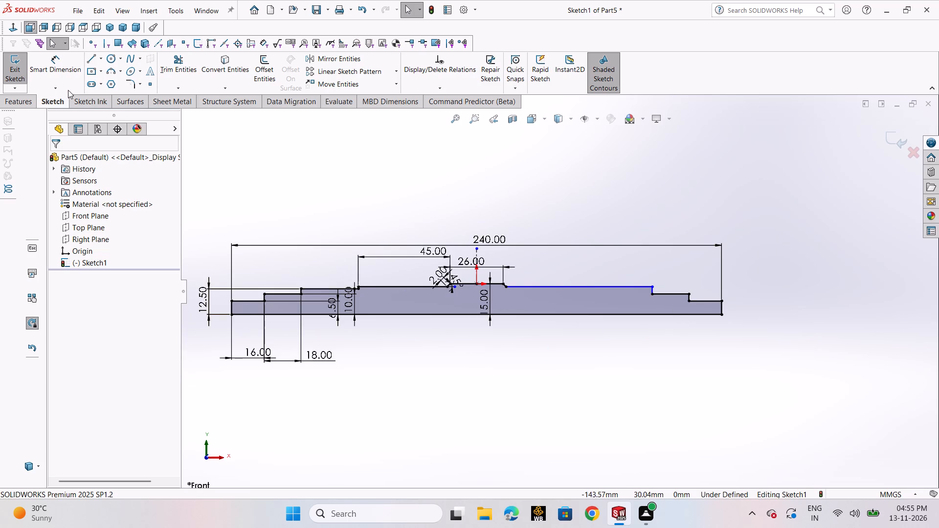
left_click(63, 67)
scroll(522, 284, "down", 4)
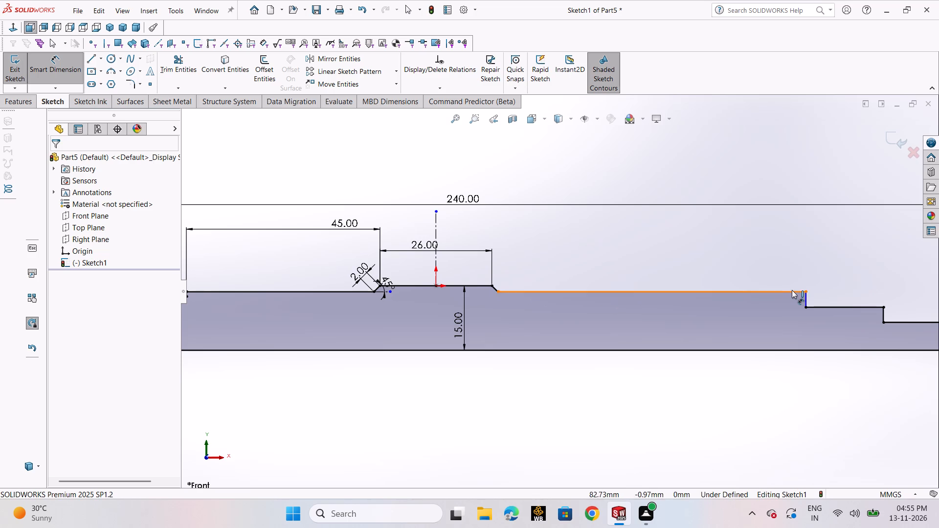
left_click(805, 292)
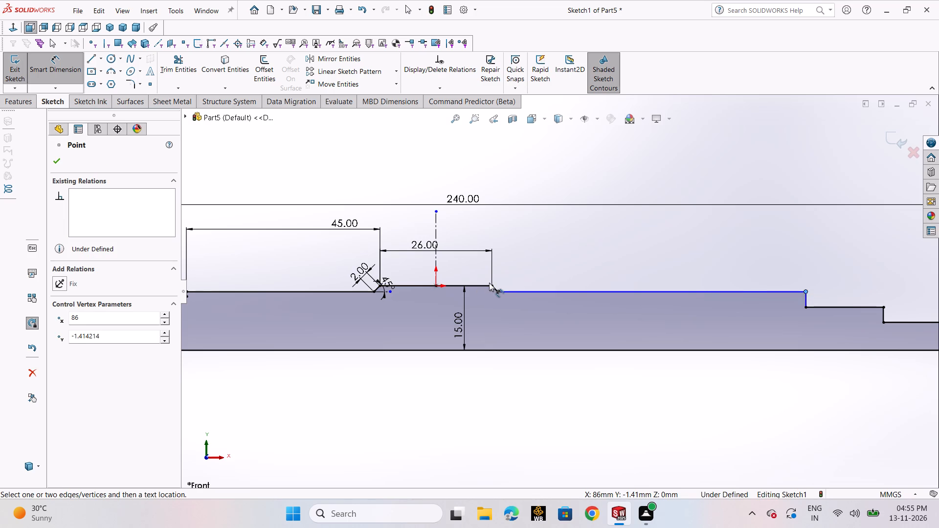
left_click(492, 286)
left_click(548, 223)
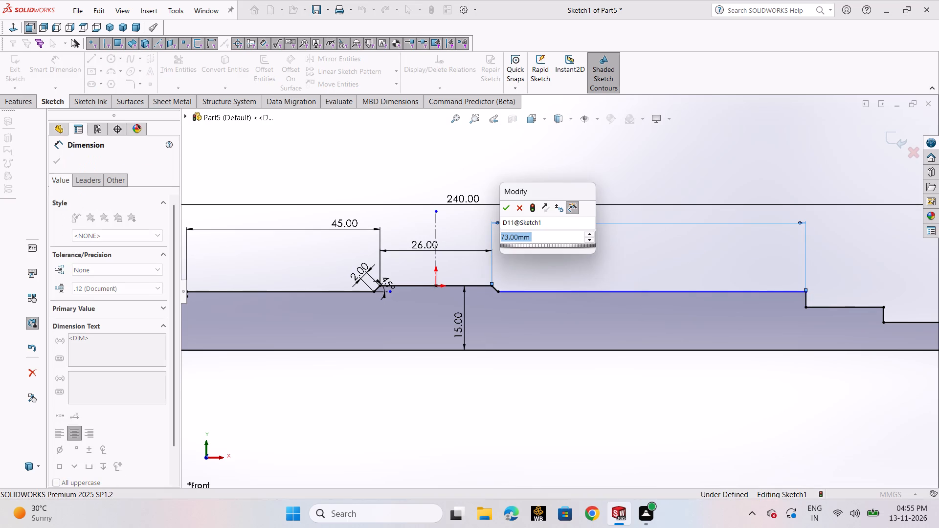
type("45")
key("Return")
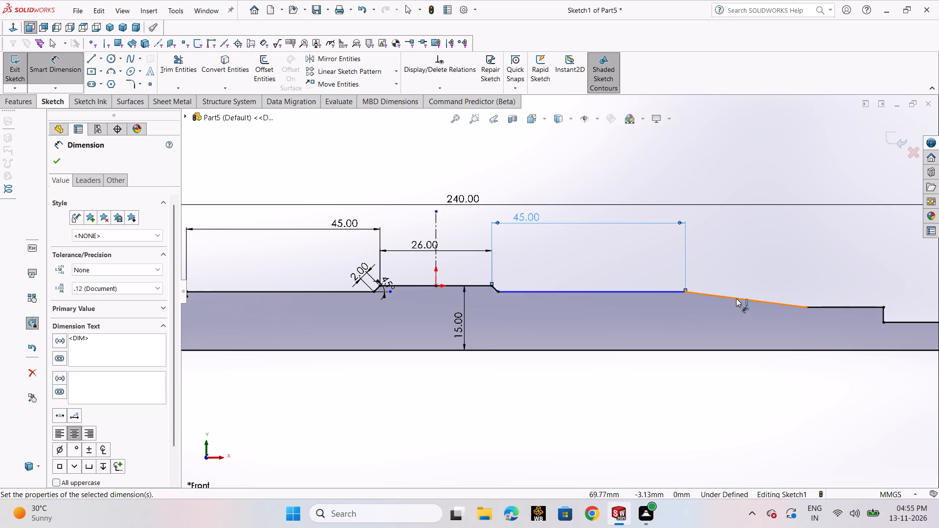
scroll(746, 271, "up", 2)
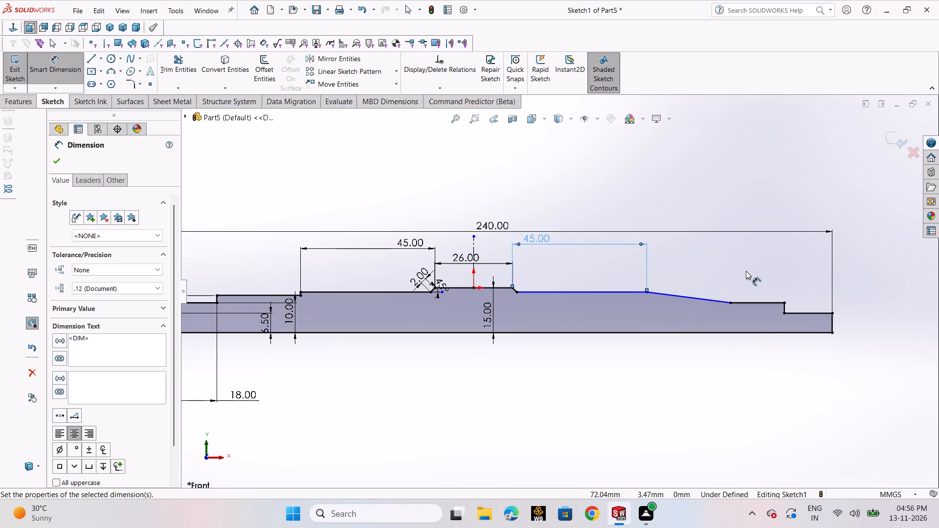
key("Escape")
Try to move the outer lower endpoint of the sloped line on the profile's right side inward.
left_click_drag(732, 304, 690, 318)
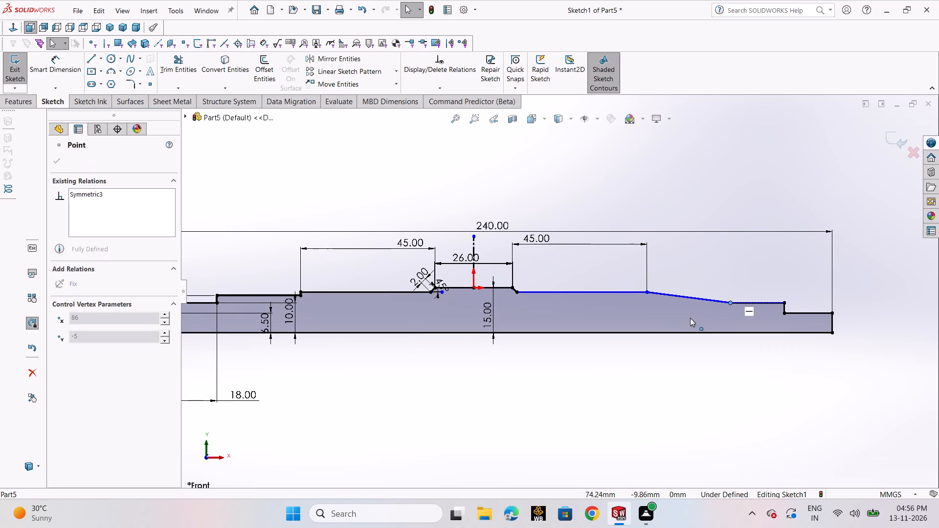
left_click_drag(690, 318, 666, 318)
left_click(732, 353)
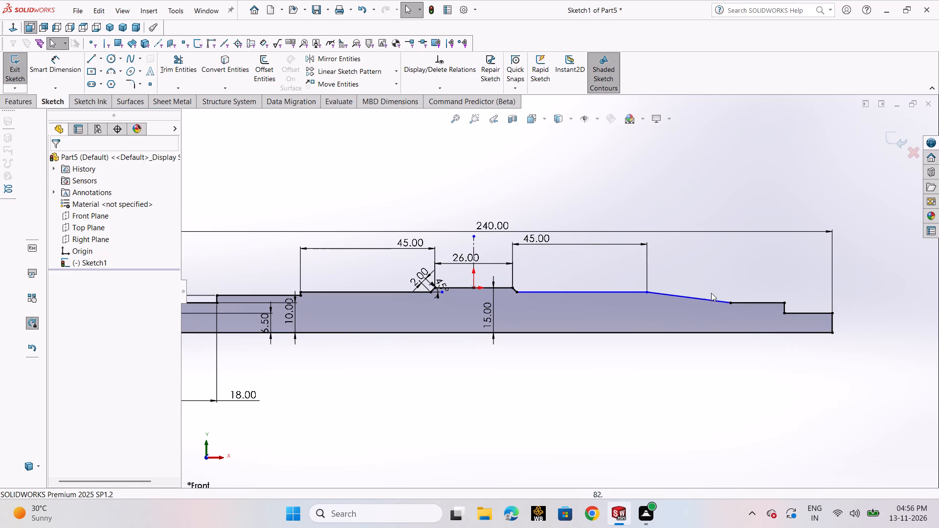
Delete the right side's outer ledge lines, the sloped line, and the upper ledge line together with its 45 mm dimension.
left_click_drag(703, 280, 847, 322)
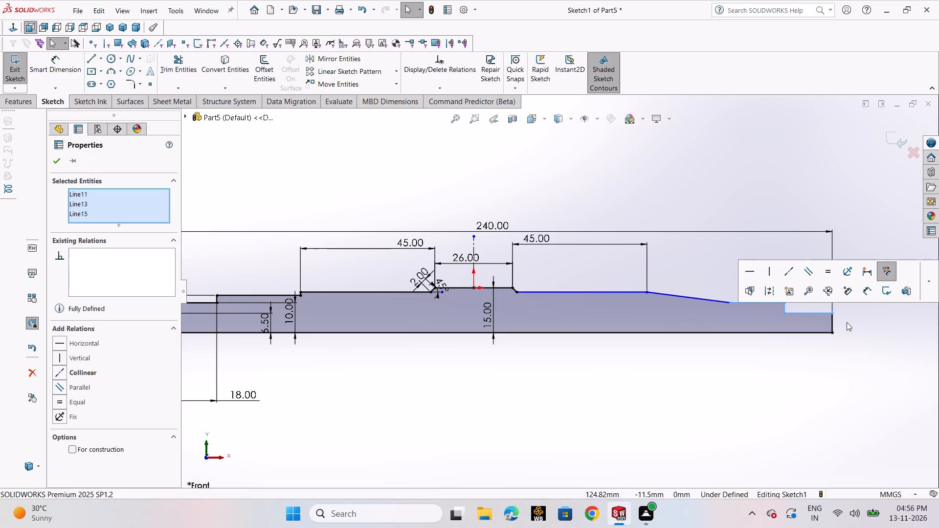
key("Delete")
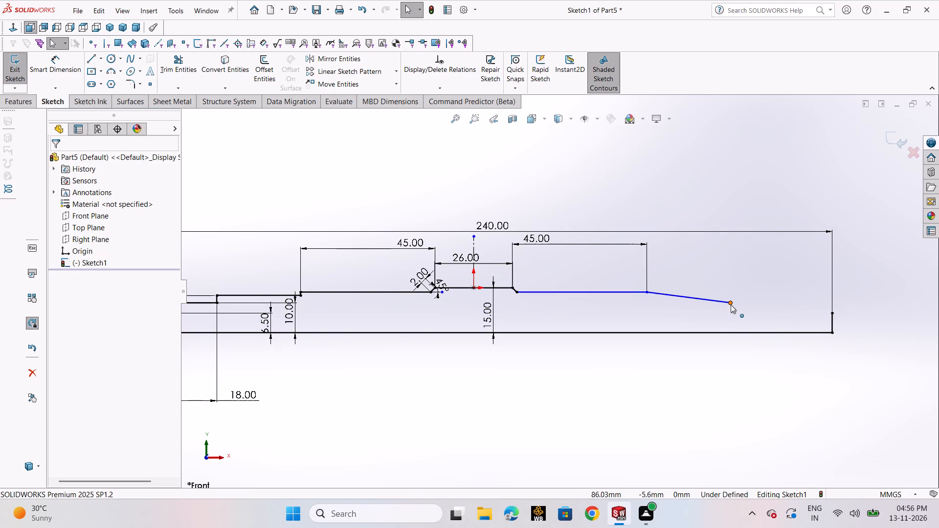
left_click_drag(731, 305, 678, 313)
left_click(690, 298)
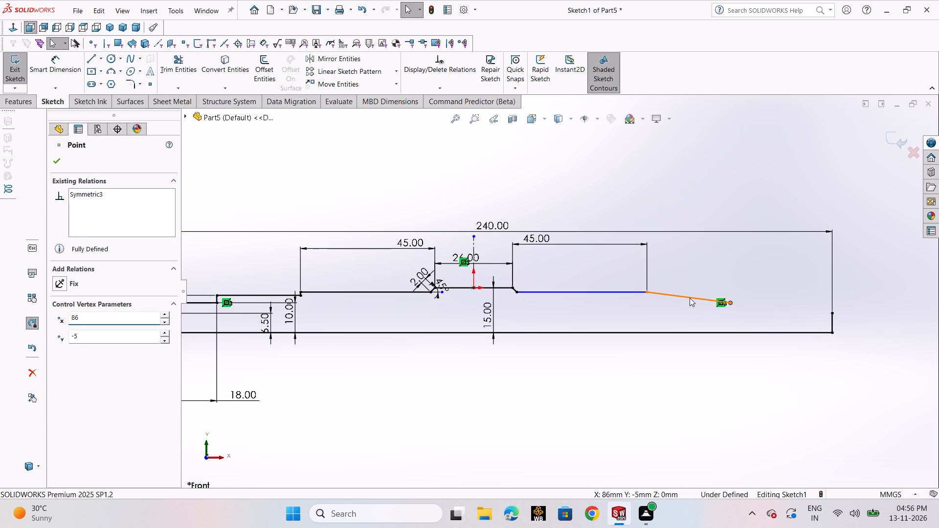
key("Delete")
left_click(412, 254)
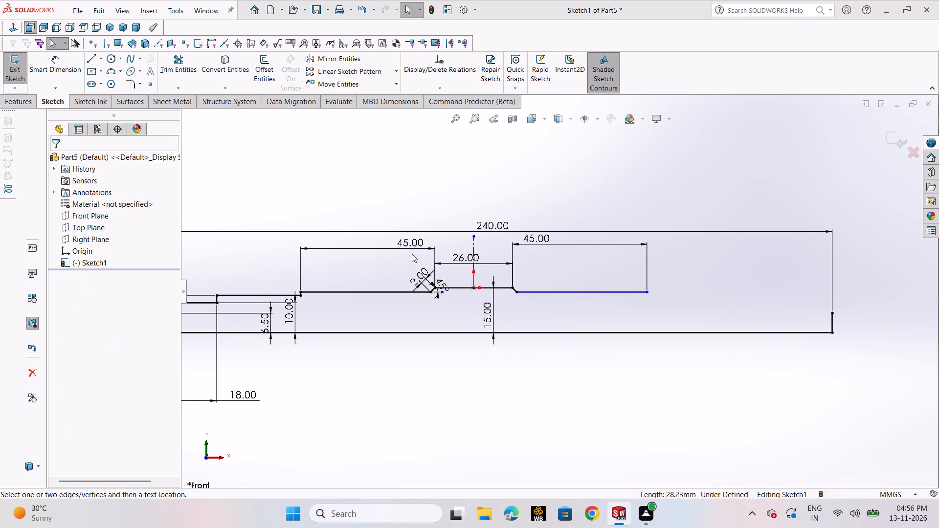
left_click(593, 292)
key("Delete")
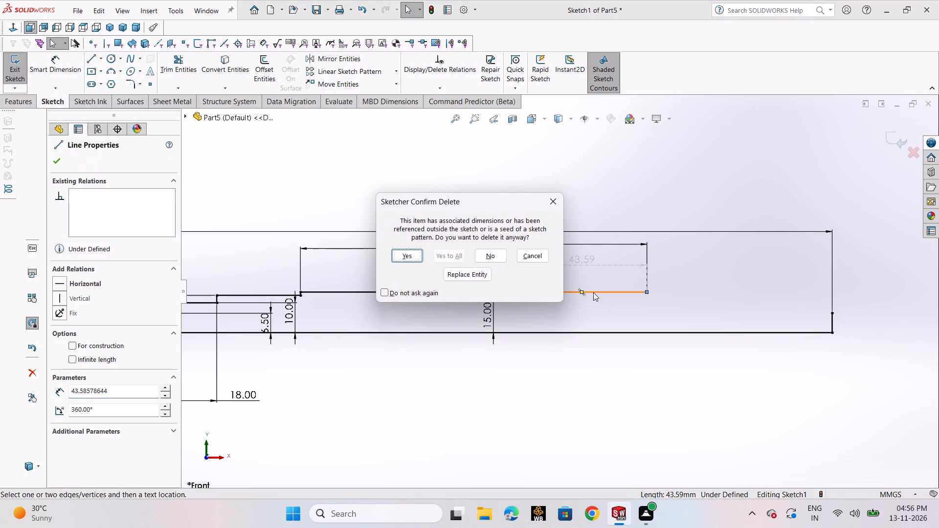
left_click(412, 254)
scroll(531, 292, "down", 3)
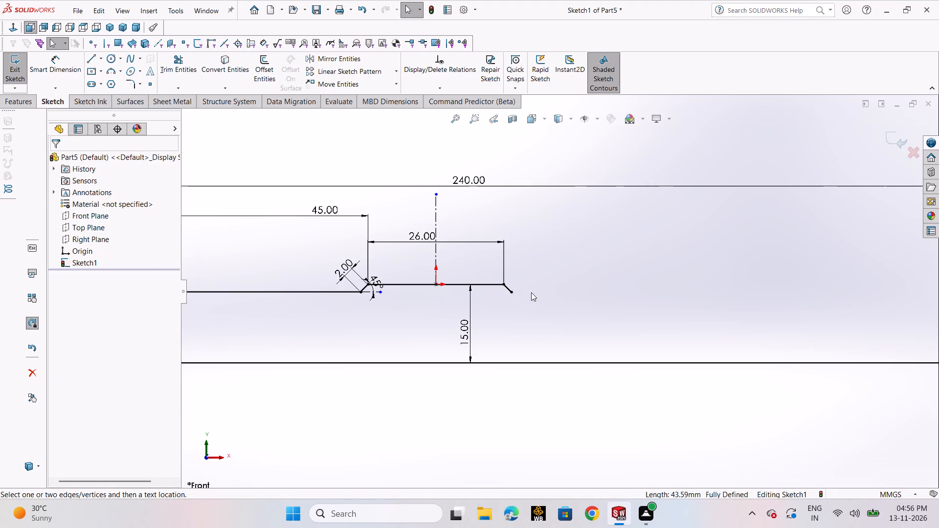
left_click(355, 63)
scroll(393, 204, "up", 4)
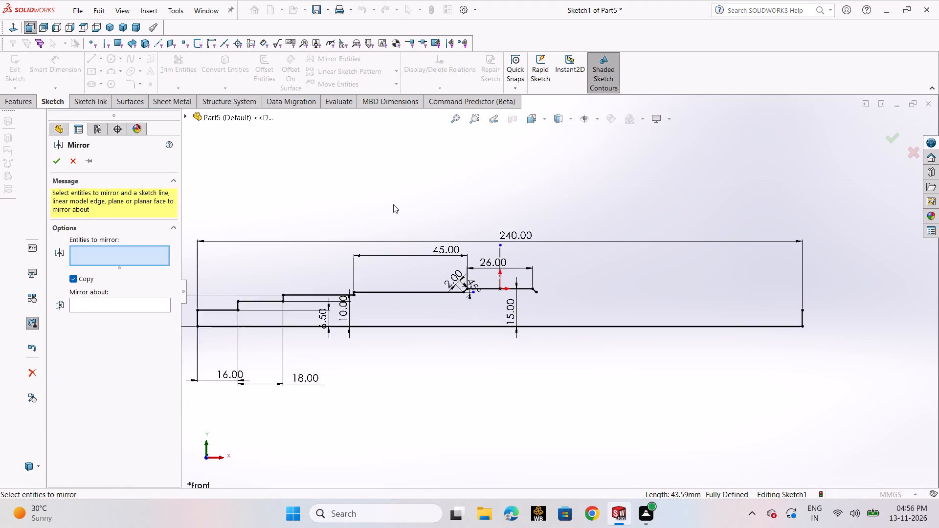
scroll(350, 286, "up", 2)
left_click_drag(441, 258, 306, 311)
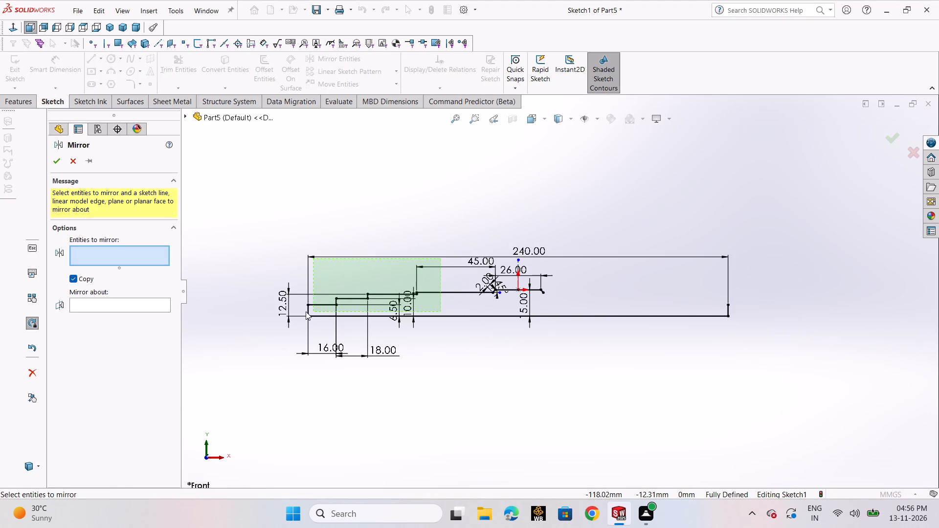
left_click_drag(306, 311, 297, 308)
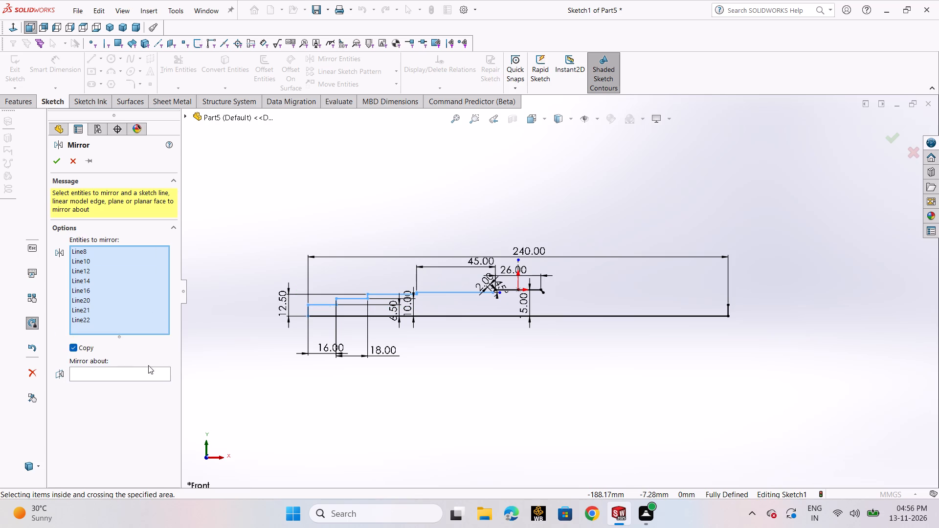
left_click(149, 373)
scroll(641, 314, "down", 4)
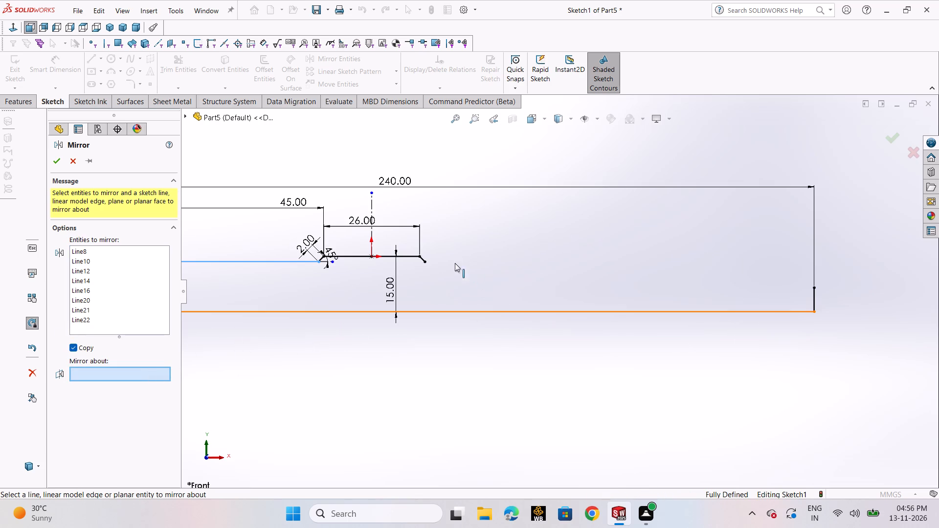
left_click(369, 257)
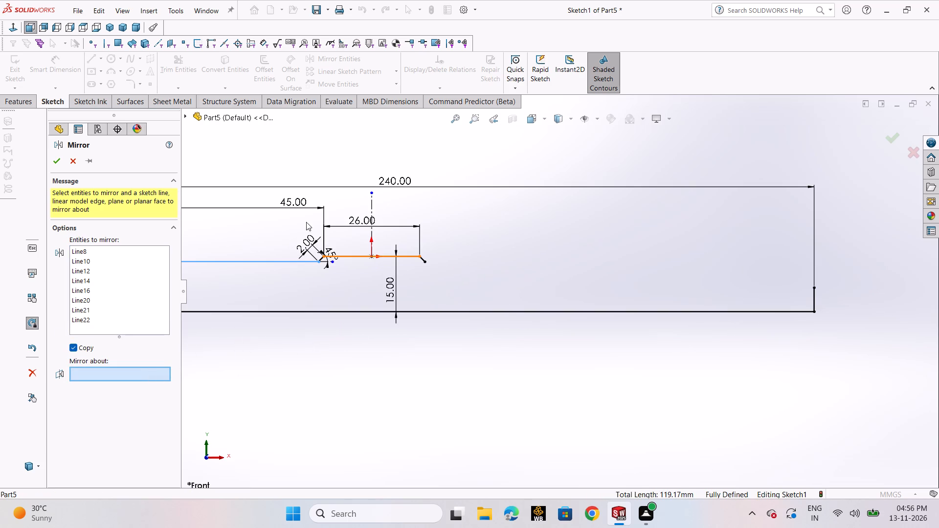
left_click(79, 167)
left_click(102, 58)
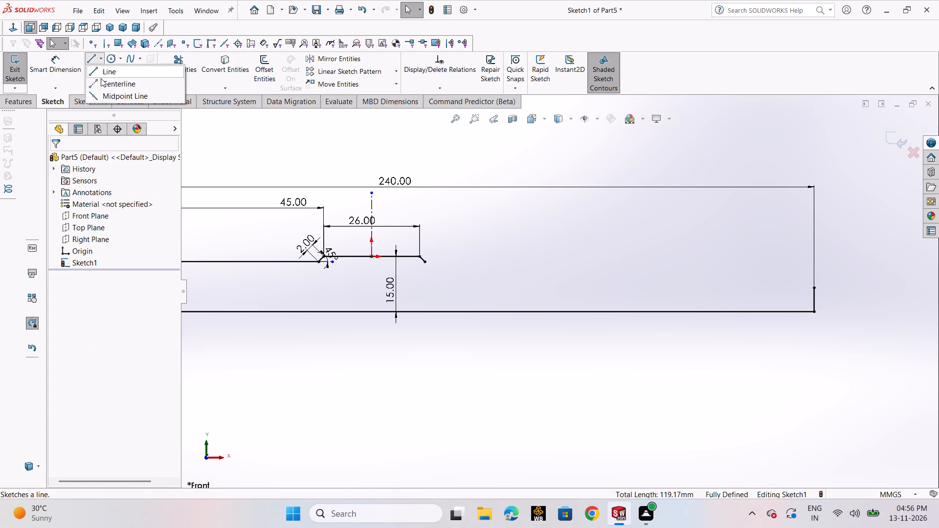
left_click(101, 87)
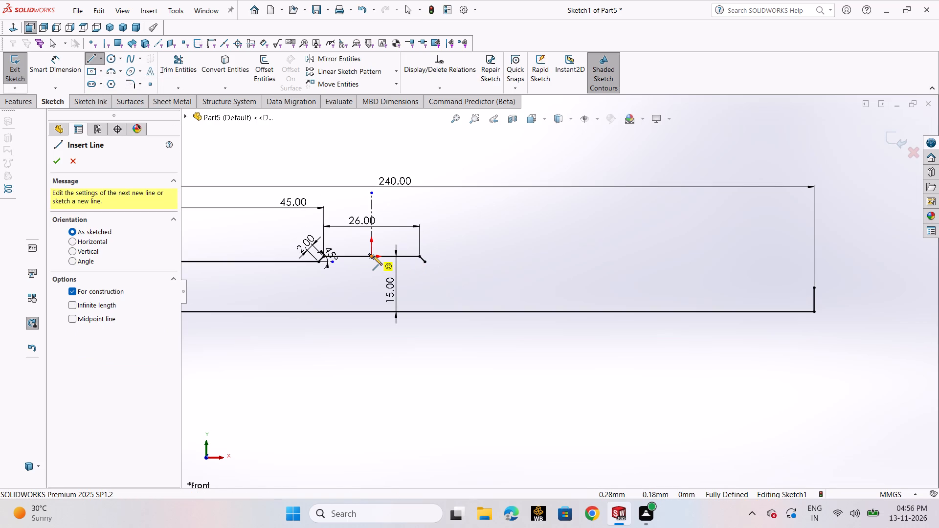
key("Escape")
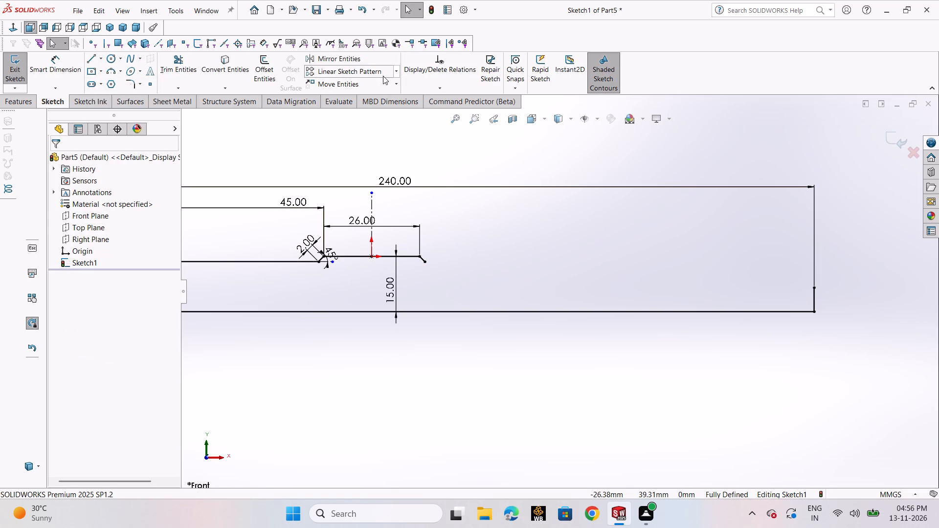
Mirror the left side's stepped ledge lines, including the 45 mm section, about the vertical centerline as a copy.
left_click(351, 60)
scroll(383, 242, "up", 4)
left_click_drag(395, 263, 318, 286)
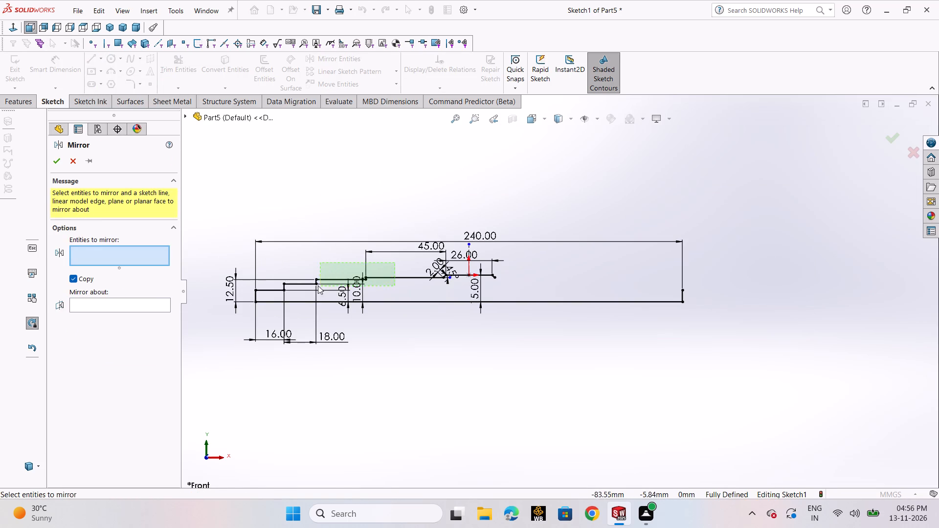
left_click_drag(318, 286, 243, 295)
left_click(154, 373)
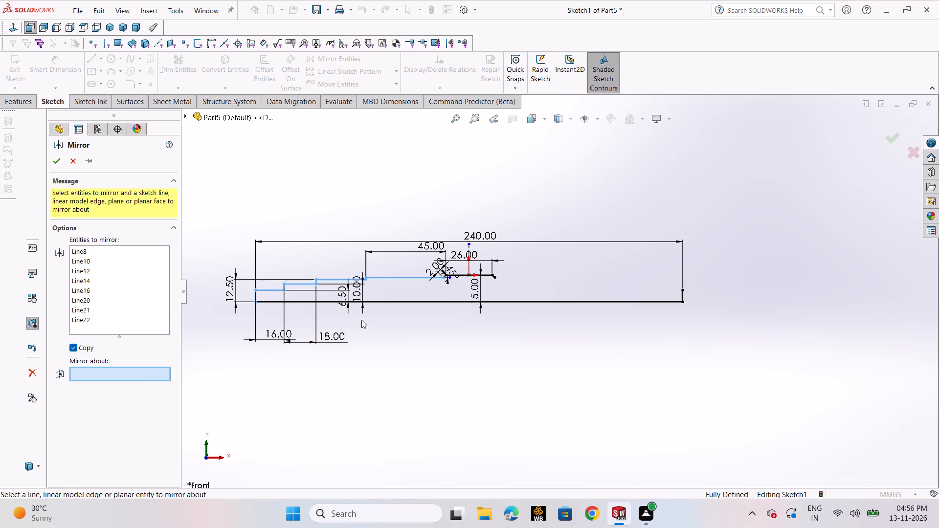
scroll(501, 267, "down", 4)
left_click(450, 239)
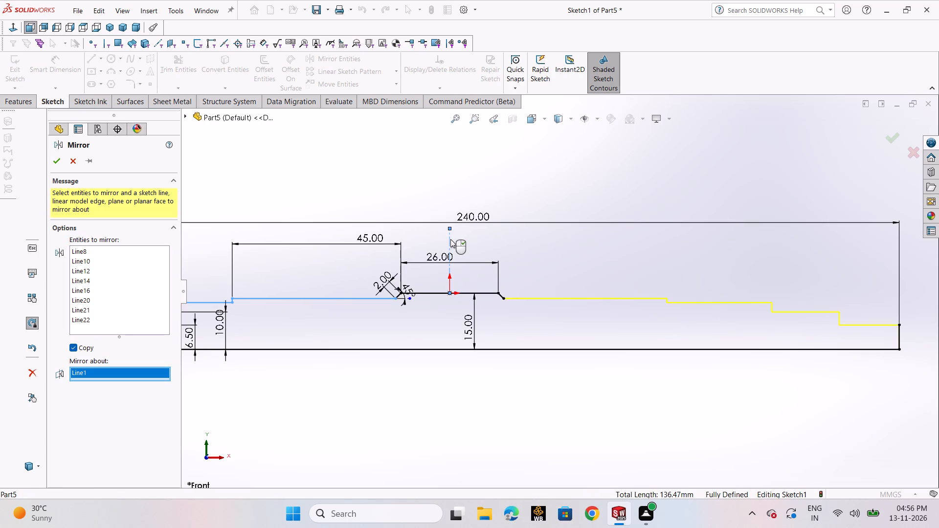
left_click(50, 162)
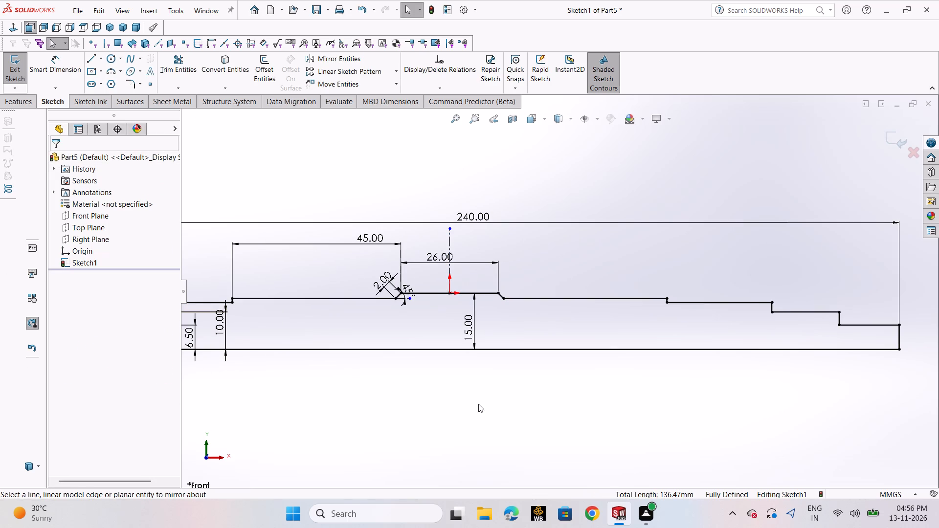
Examine the mirrored profile on both sides, checking the ledges, corners and dimensions of the closed outline.
left_click(547, 420)
scroll(597, 356, "up", 6)
scroll(533, 268, "down", 4)
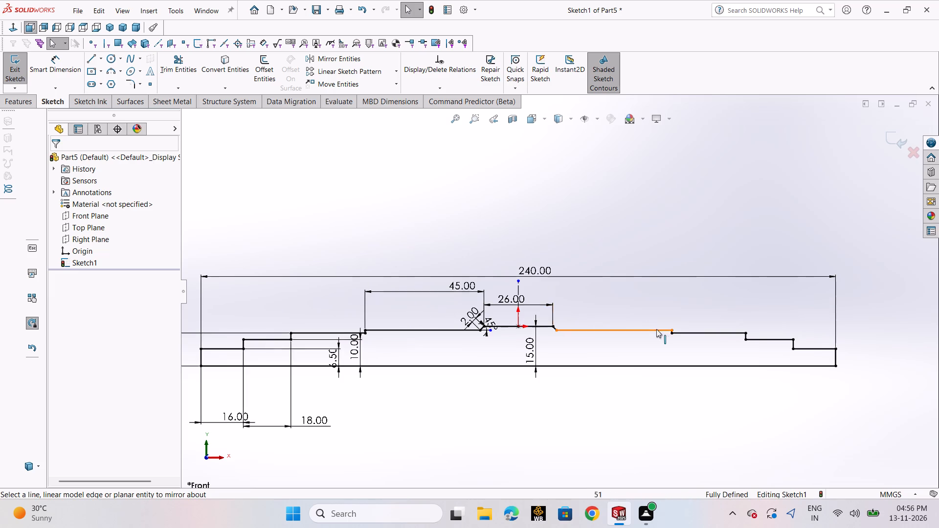
scroll(662, 330, "down", 8)
scroll(643, 324, "up", 7)
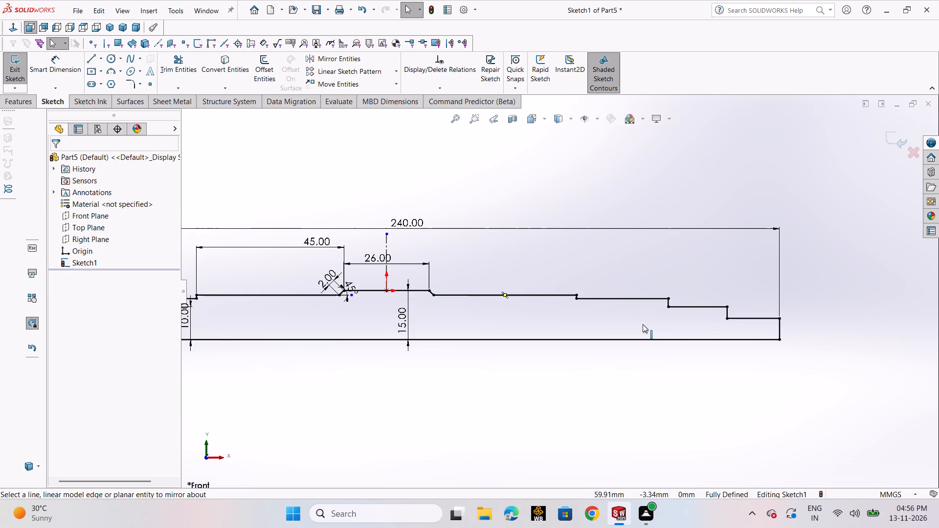
scroll(590, 319, "up", 4)
scroll(416, 285, "down", 4)
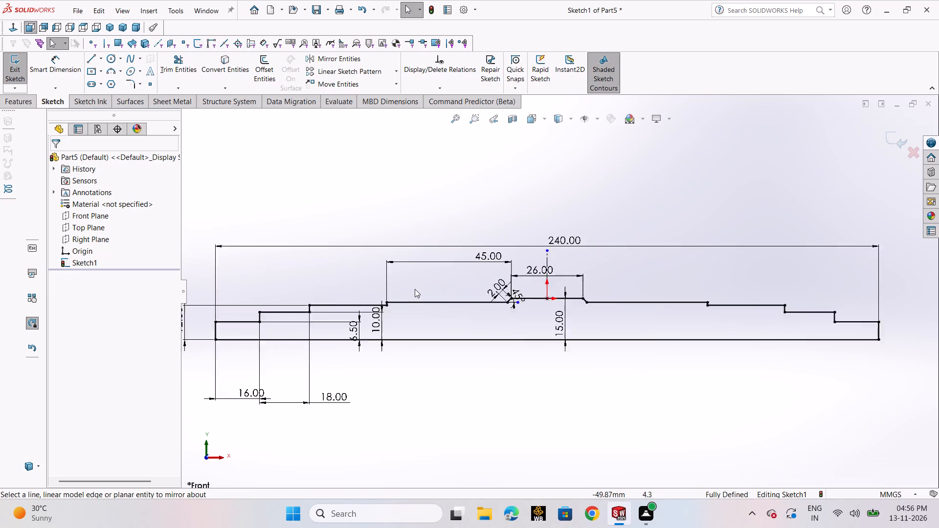
scroll(413, 302, "down", 6)
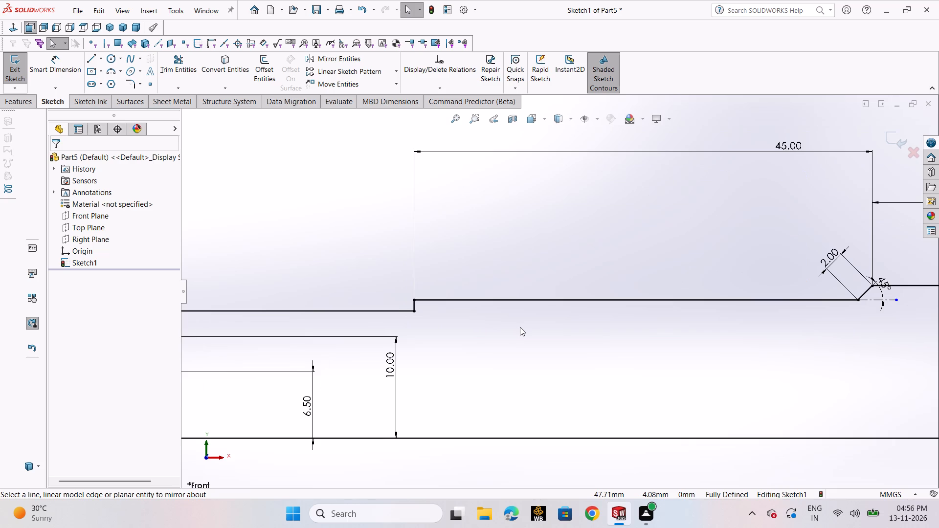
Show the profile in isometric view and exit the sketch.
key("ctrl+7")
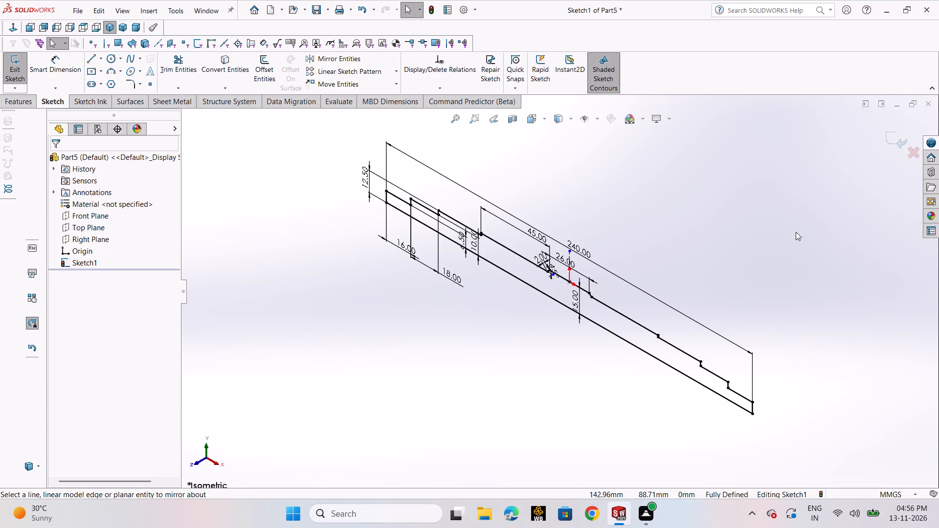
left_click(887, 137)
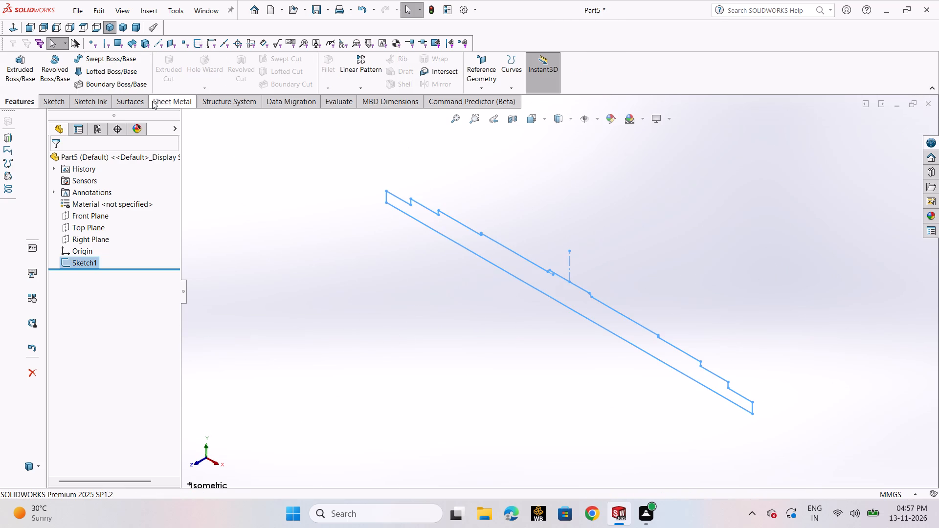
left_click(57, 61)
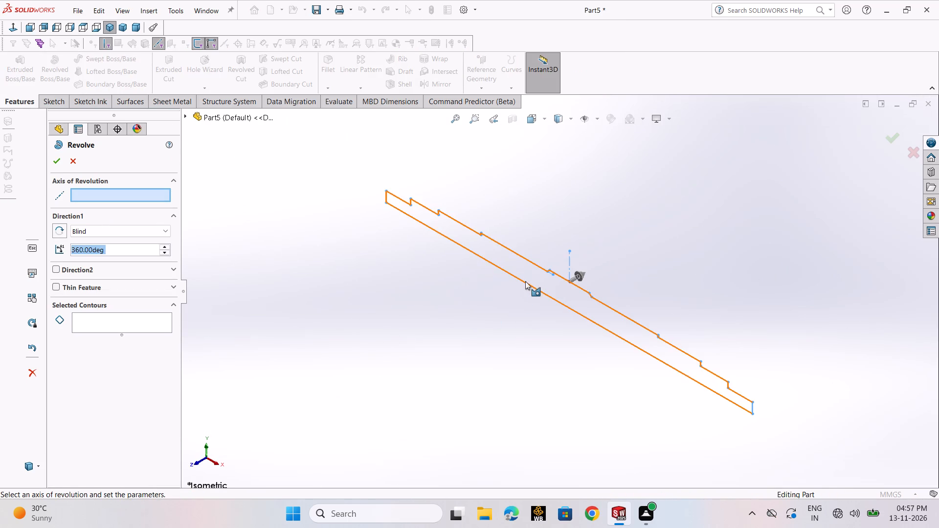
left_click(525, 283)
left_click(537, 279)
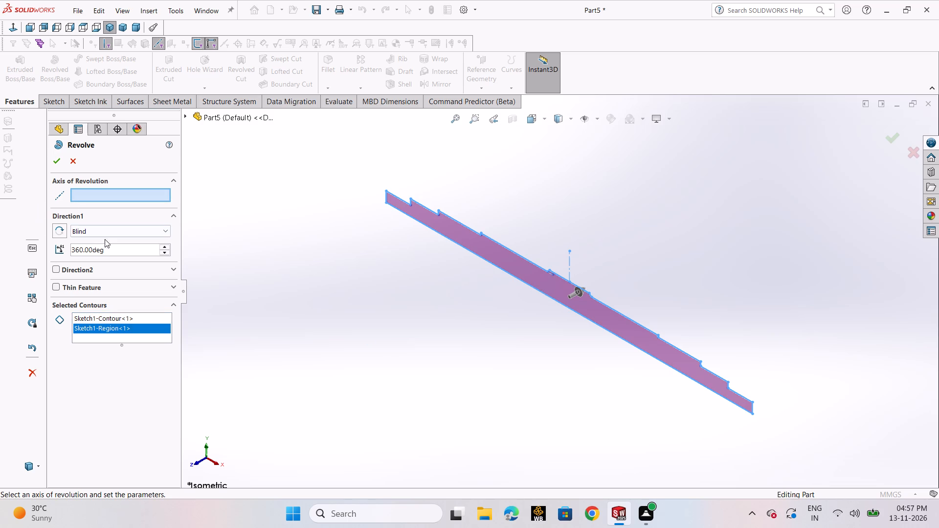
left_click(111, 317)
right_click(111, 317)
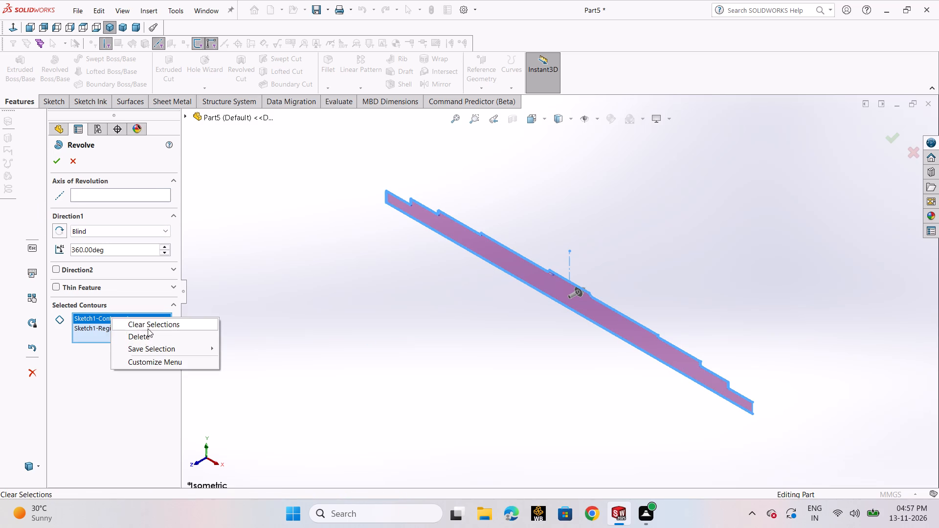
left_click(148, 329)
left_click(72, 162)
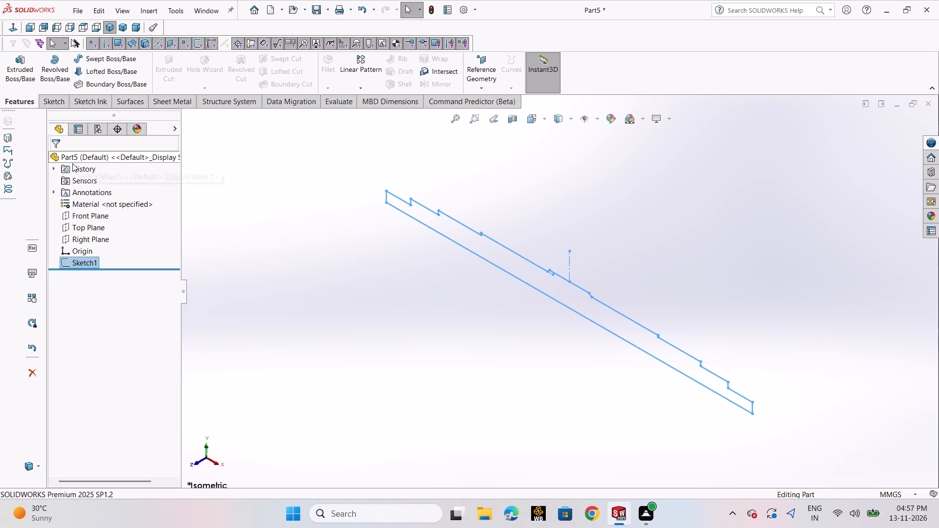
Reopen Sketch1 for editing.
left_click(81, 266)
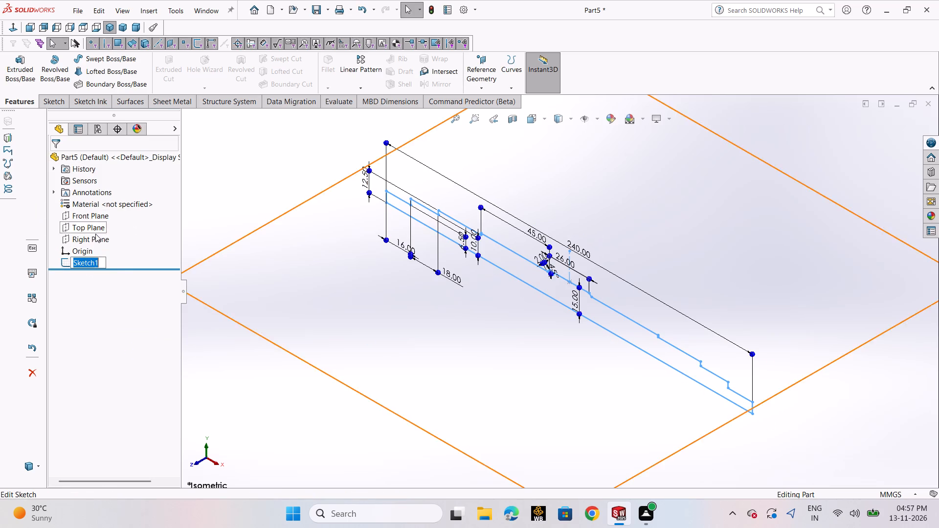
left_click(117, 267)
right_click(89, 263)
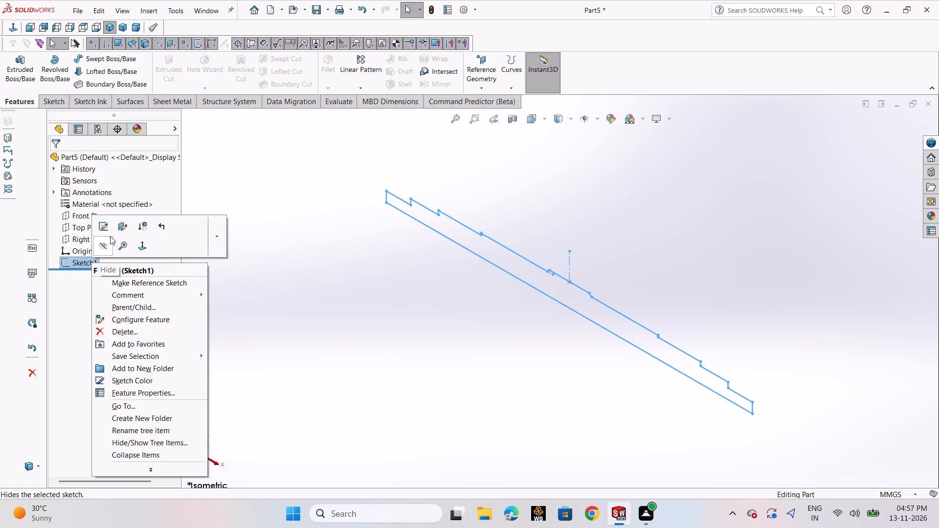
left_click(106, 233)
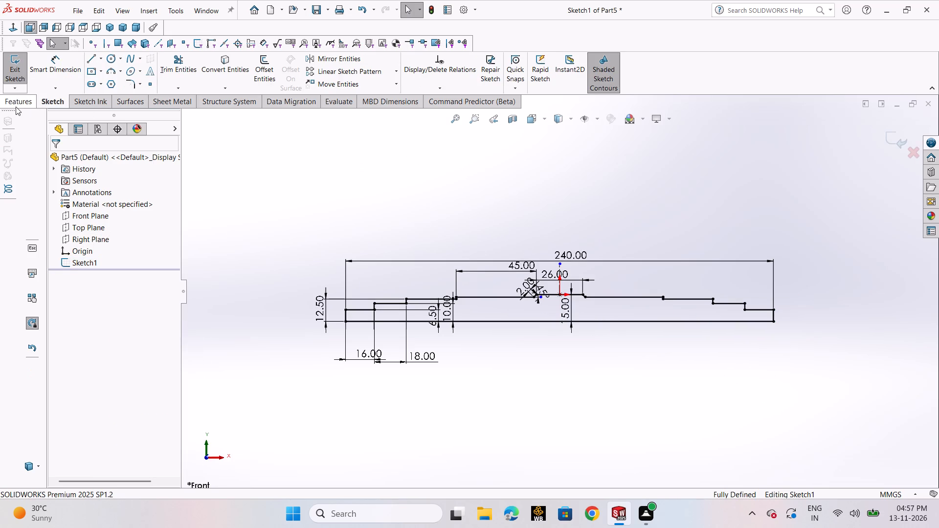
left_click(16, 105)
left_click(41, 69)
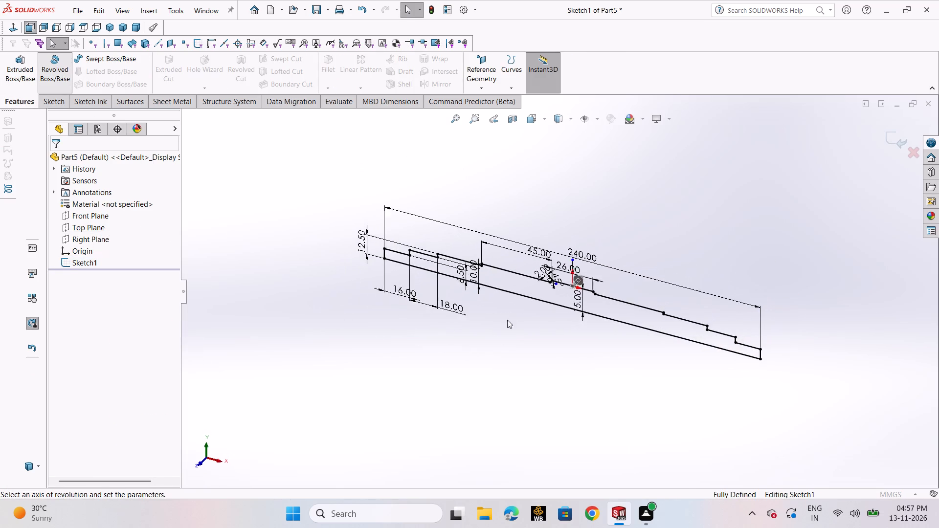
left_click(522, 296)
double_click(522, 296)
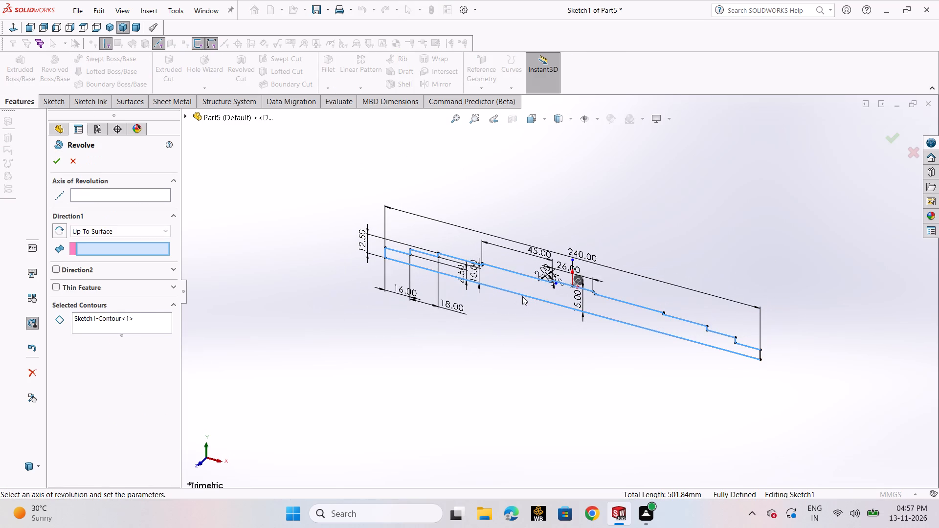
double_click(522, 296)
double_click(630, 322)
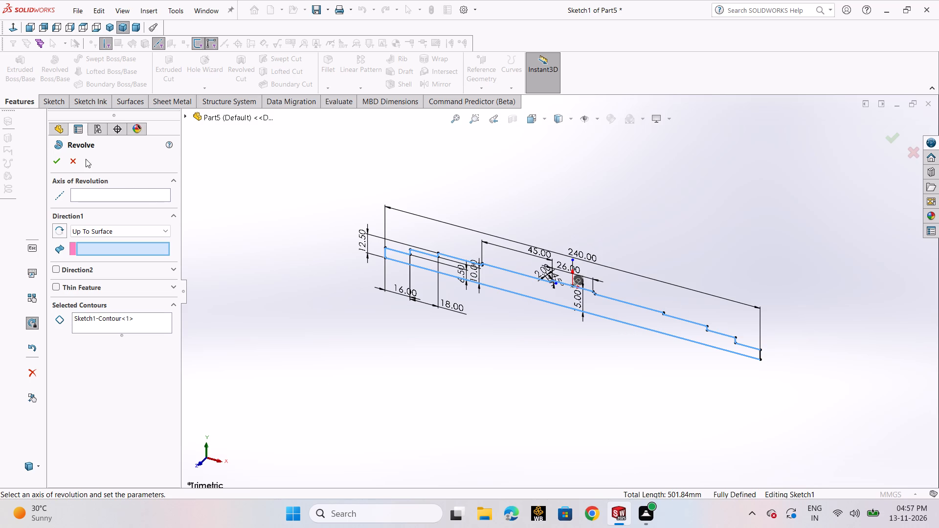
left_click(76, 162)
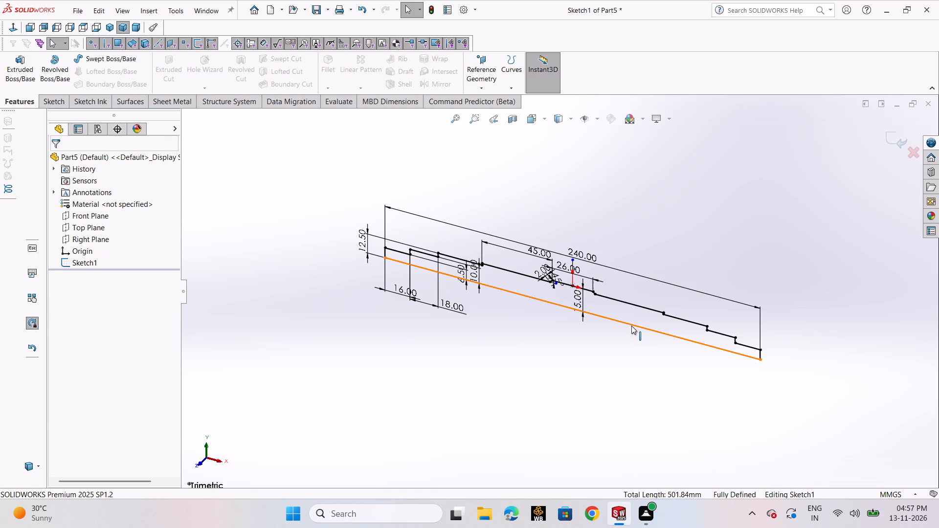
Examine the stepped profile in Sketch1, checking the central 26 mm raised section, the chamfered corners and the ledges on both sides.
double_click(631, 326)
left_click(745, 247)
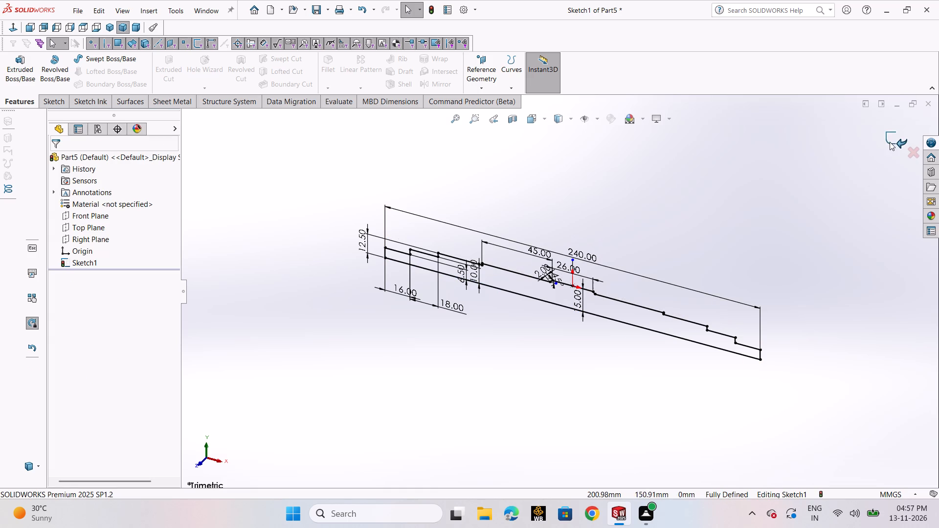
left_click(890, 142)
double_click(644, 307)
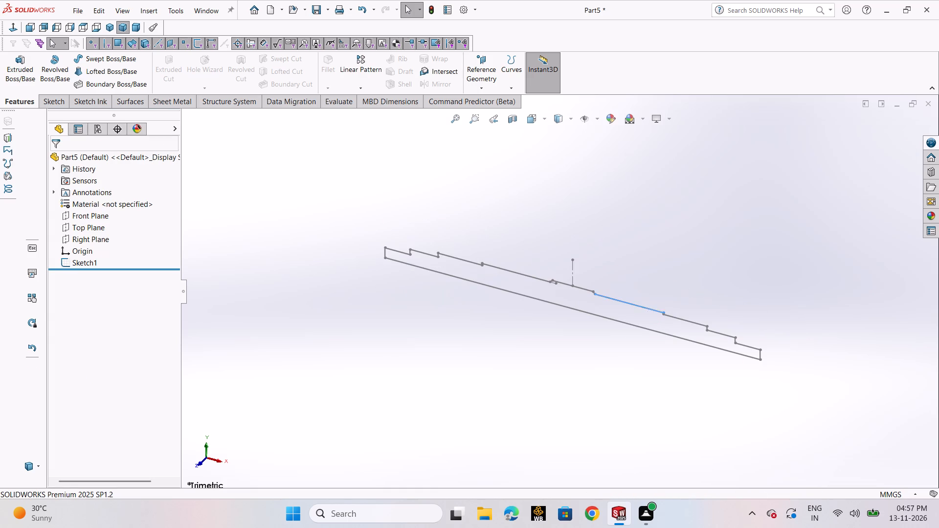
scroll(551, 299, "down", 7)
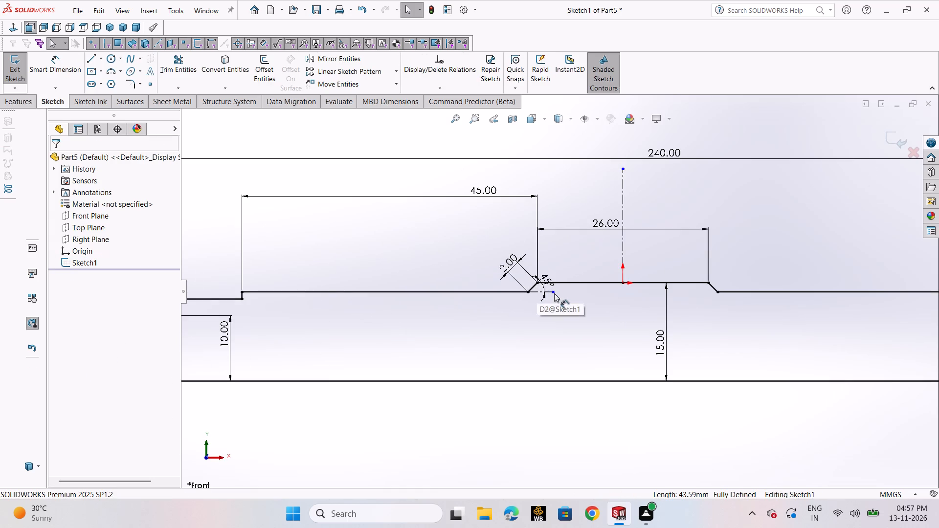
scroll(534, 300, "down", 4)
scroll(623, 272, "up", 4)
scroll(669, 270, "up", 1)
scroll(669, 270, "down", 1)
scroll(669, 270, "up", 1)
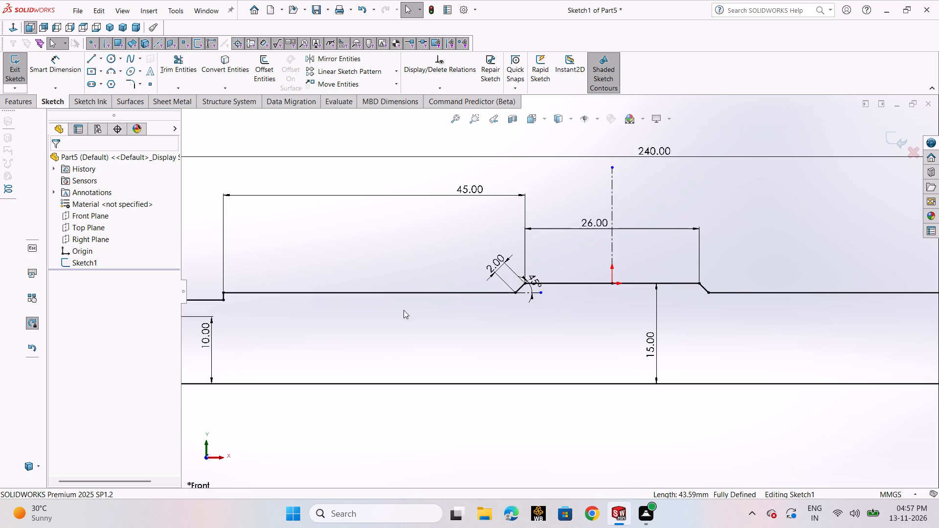
scroll(368, 309, "up", 2)
scroll(368, 309, "down", 1)
scroll(368, 309, "up", 2)
scroll(451, 308, "up", 2)
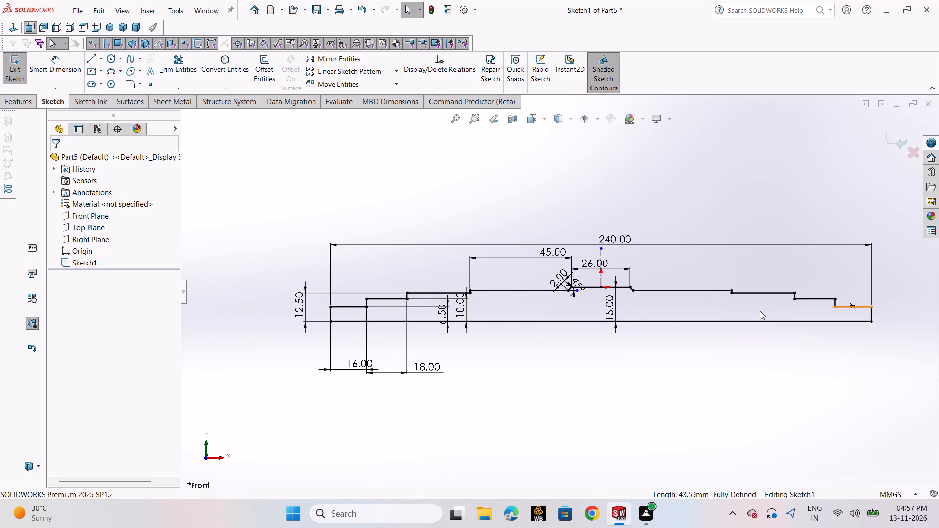
scroll(760, 311, "down", 1)
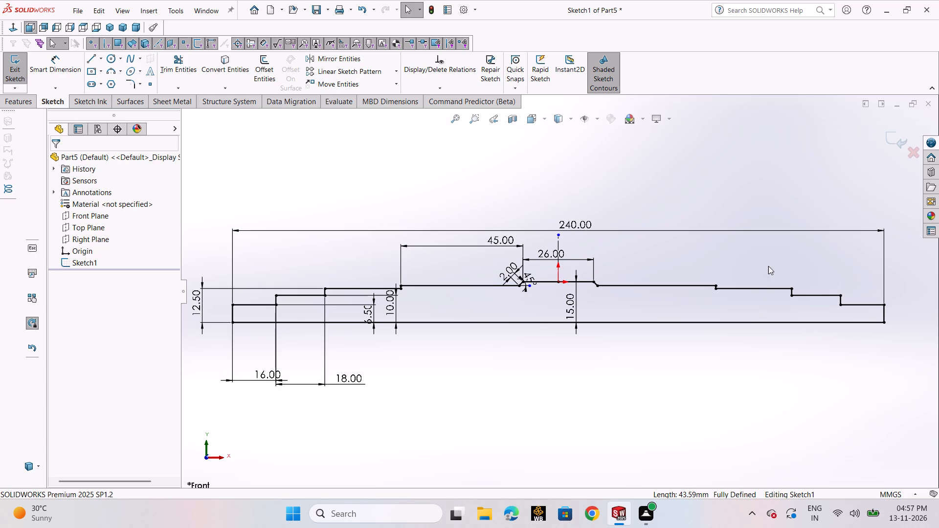
scroll(771, 256, "up", 3)
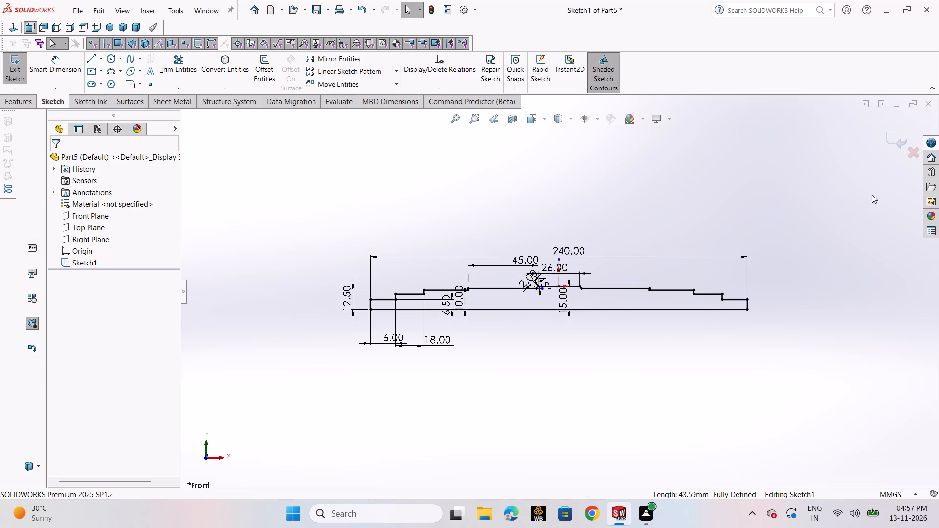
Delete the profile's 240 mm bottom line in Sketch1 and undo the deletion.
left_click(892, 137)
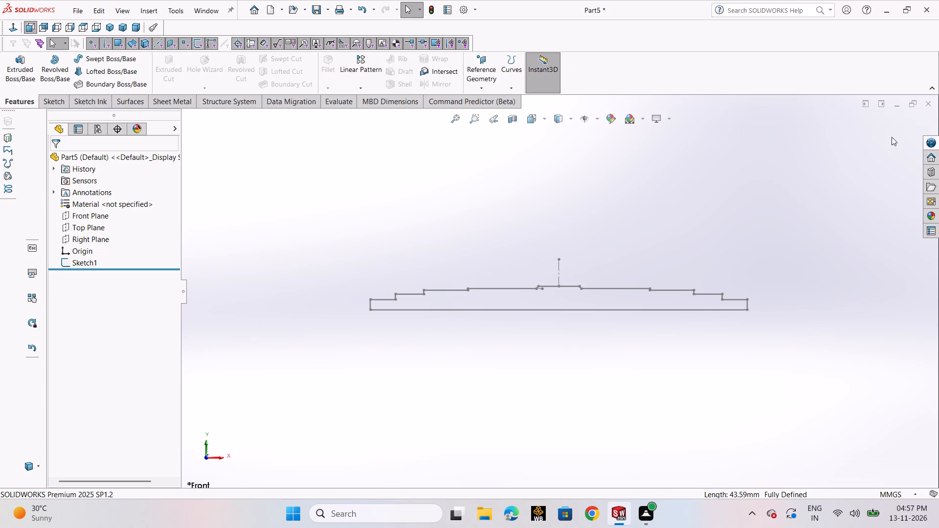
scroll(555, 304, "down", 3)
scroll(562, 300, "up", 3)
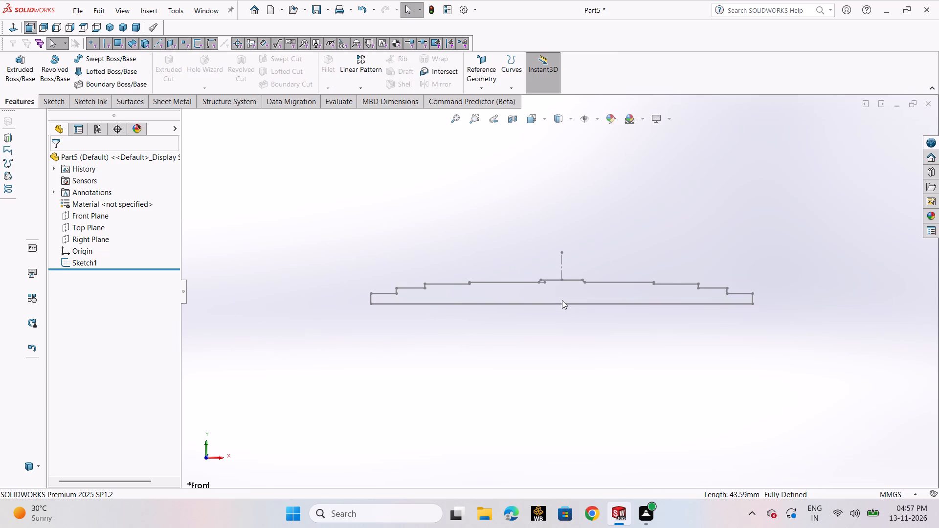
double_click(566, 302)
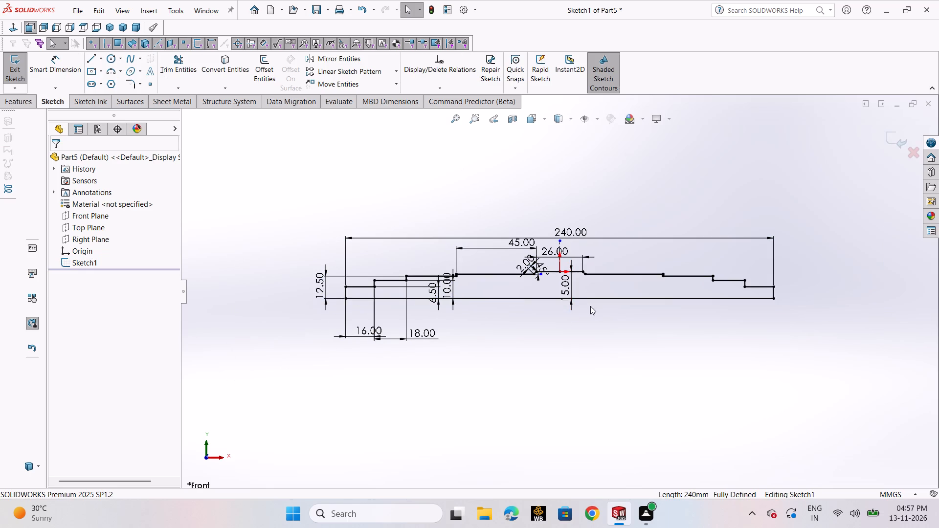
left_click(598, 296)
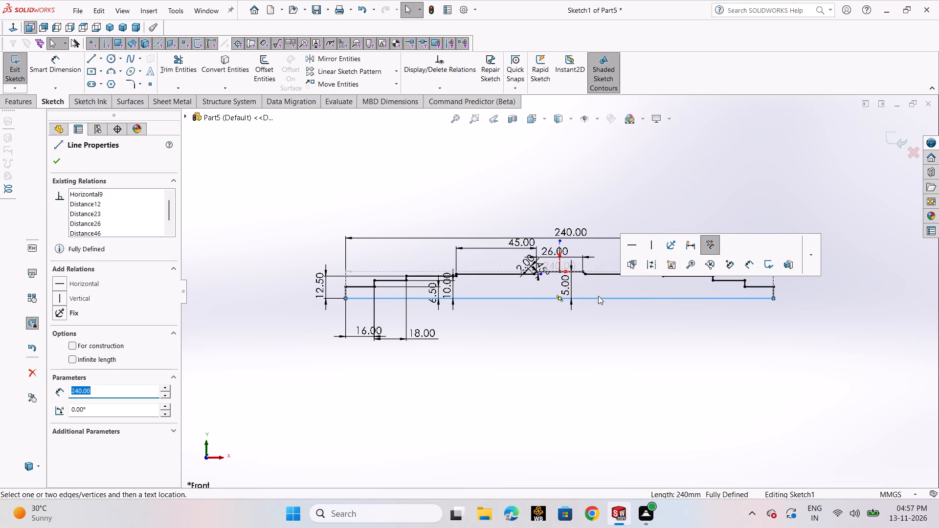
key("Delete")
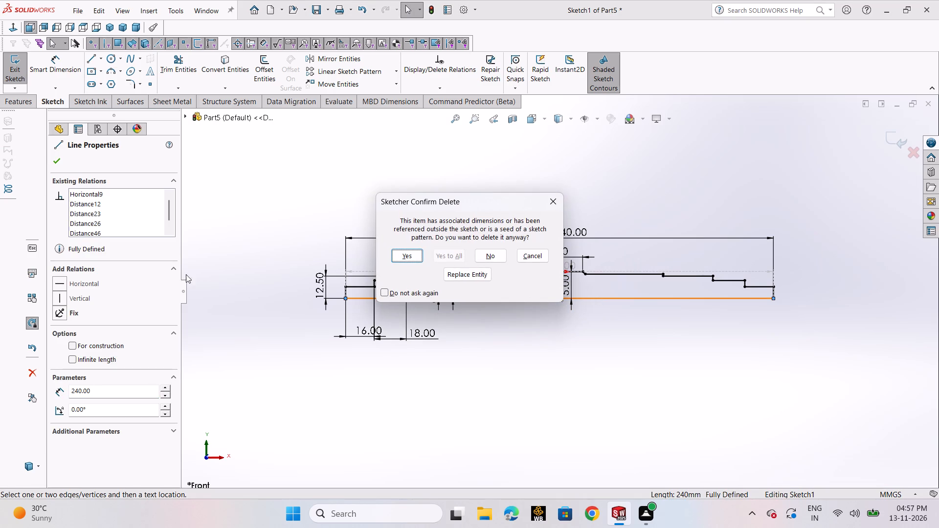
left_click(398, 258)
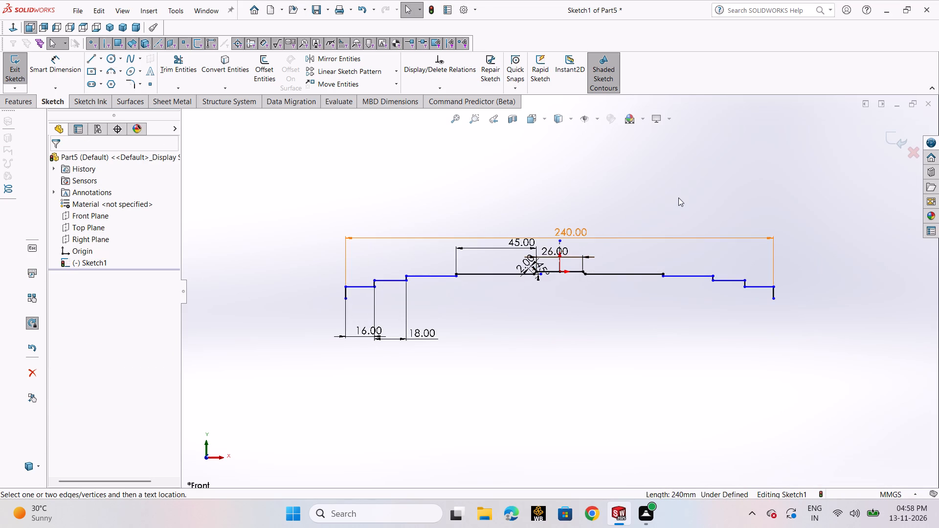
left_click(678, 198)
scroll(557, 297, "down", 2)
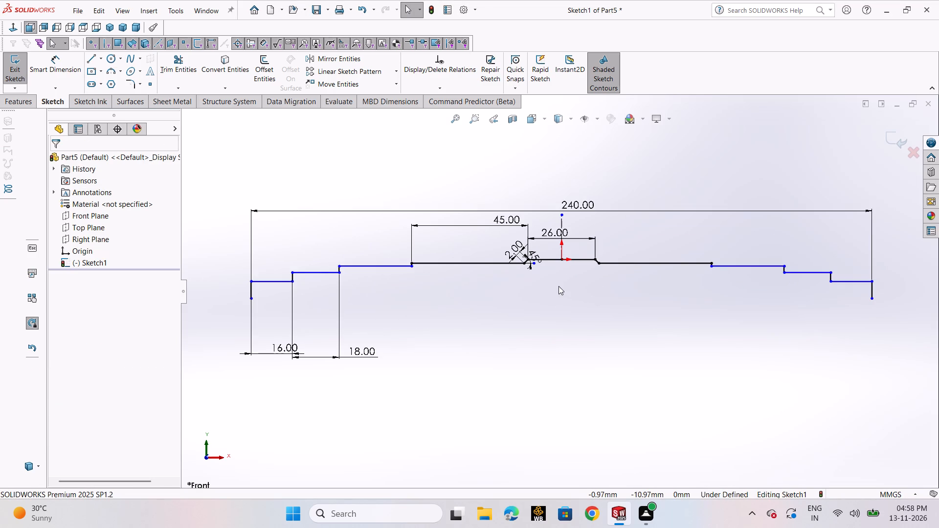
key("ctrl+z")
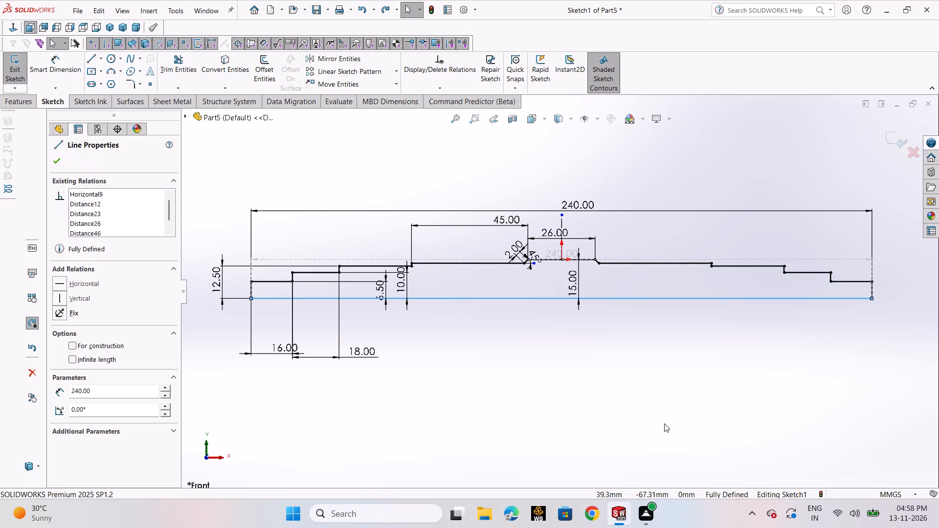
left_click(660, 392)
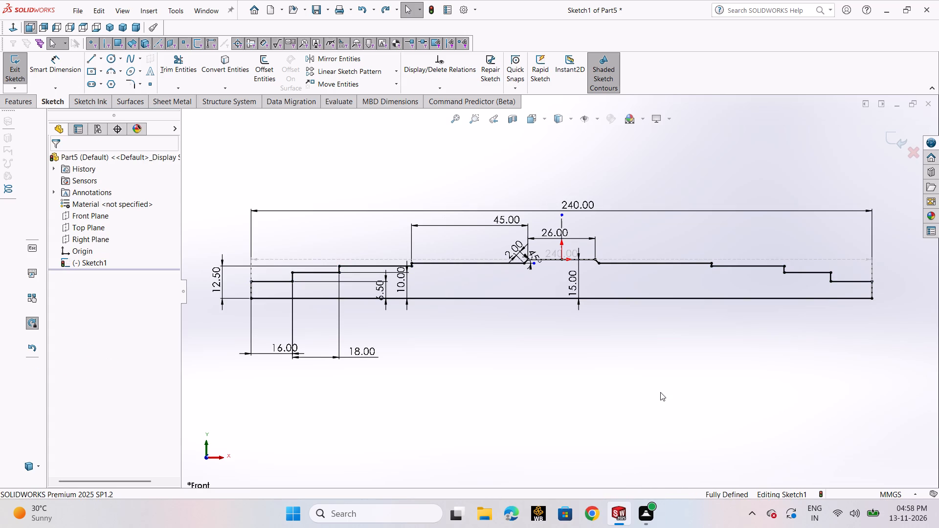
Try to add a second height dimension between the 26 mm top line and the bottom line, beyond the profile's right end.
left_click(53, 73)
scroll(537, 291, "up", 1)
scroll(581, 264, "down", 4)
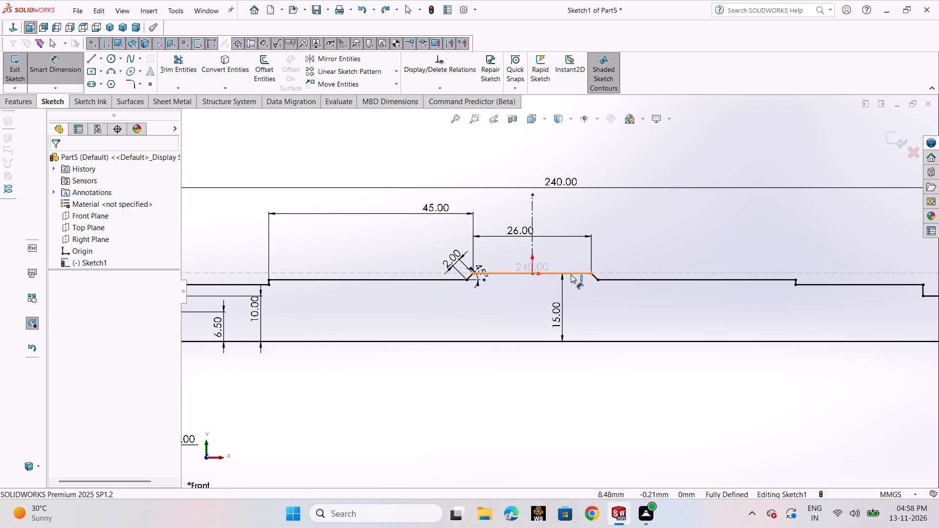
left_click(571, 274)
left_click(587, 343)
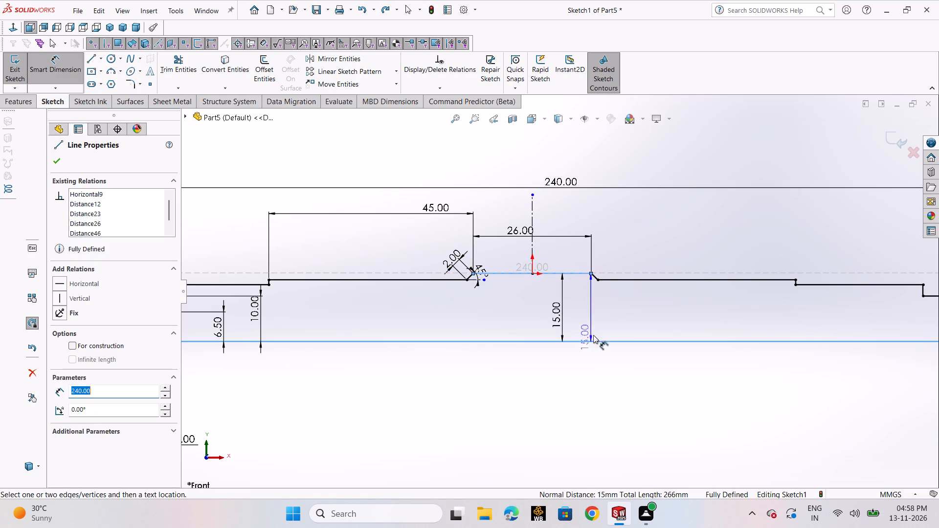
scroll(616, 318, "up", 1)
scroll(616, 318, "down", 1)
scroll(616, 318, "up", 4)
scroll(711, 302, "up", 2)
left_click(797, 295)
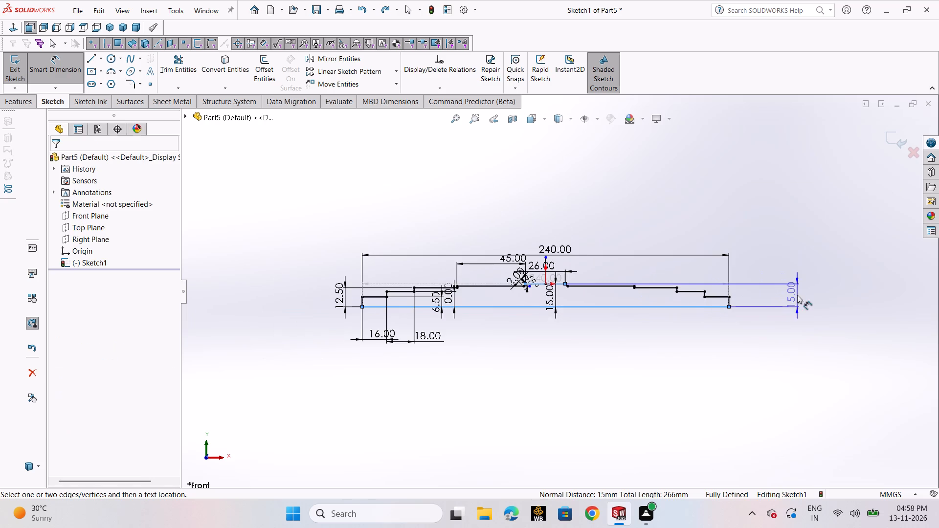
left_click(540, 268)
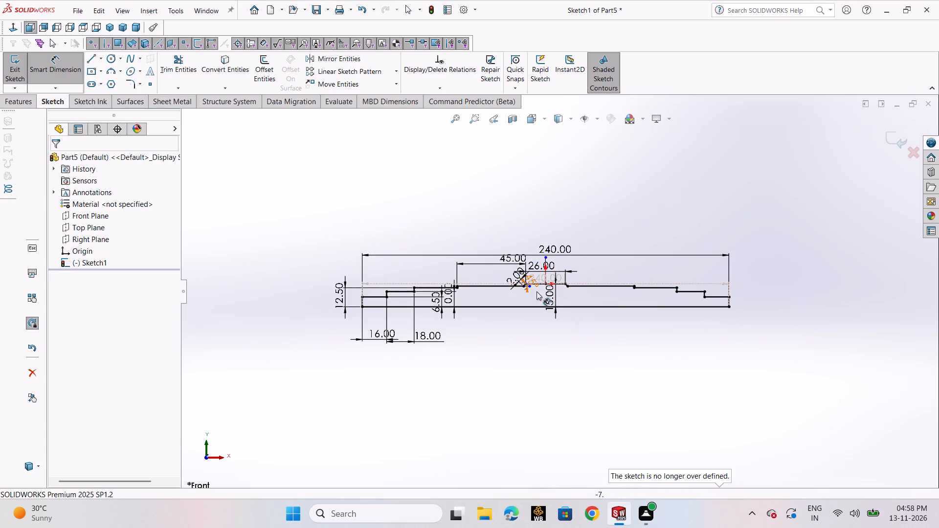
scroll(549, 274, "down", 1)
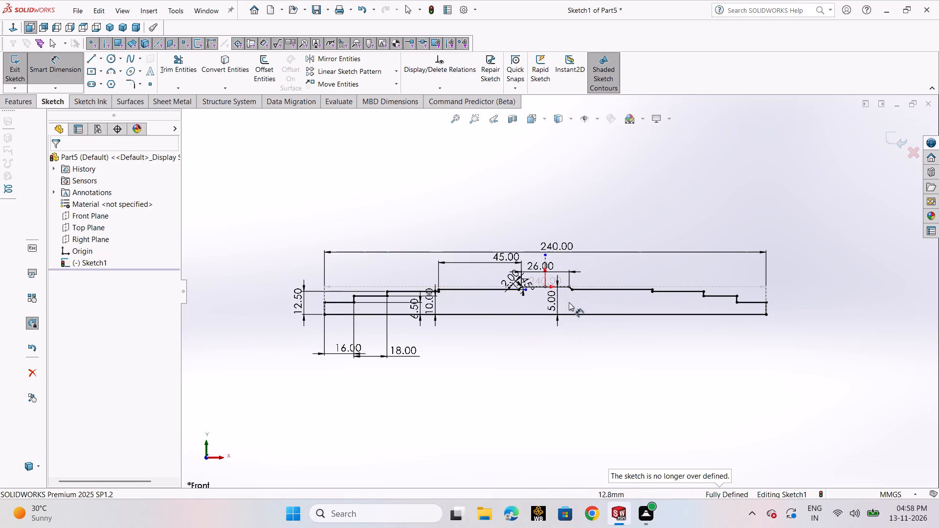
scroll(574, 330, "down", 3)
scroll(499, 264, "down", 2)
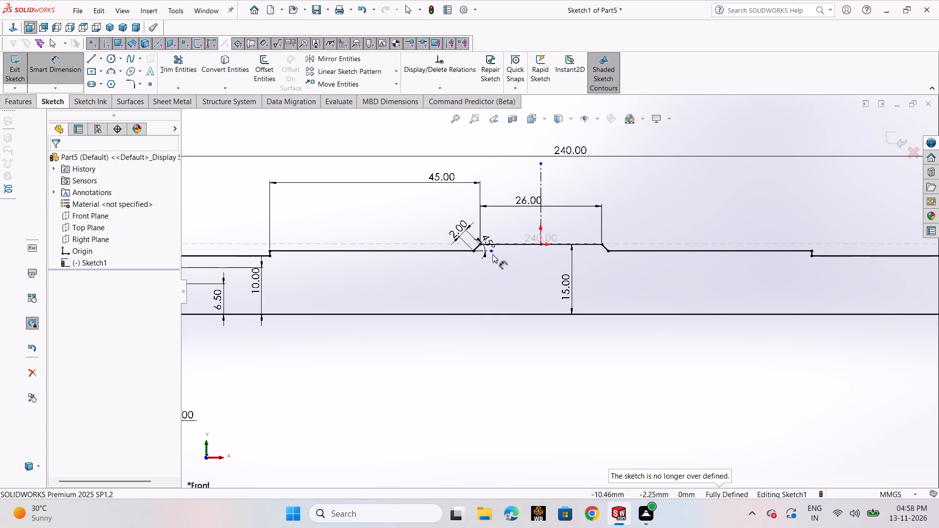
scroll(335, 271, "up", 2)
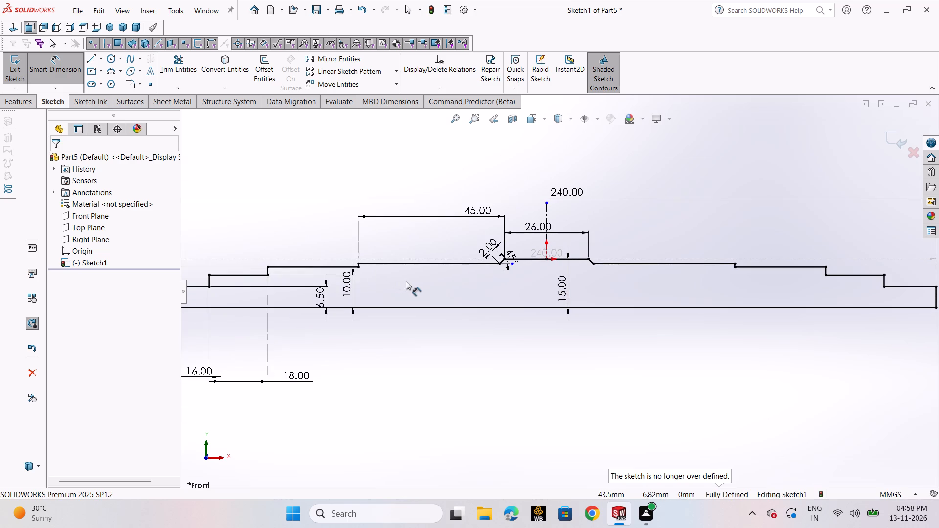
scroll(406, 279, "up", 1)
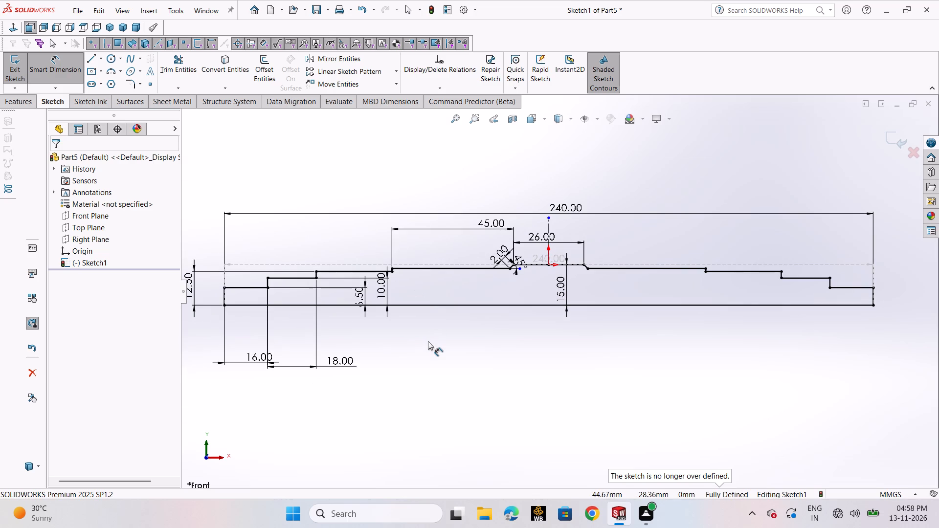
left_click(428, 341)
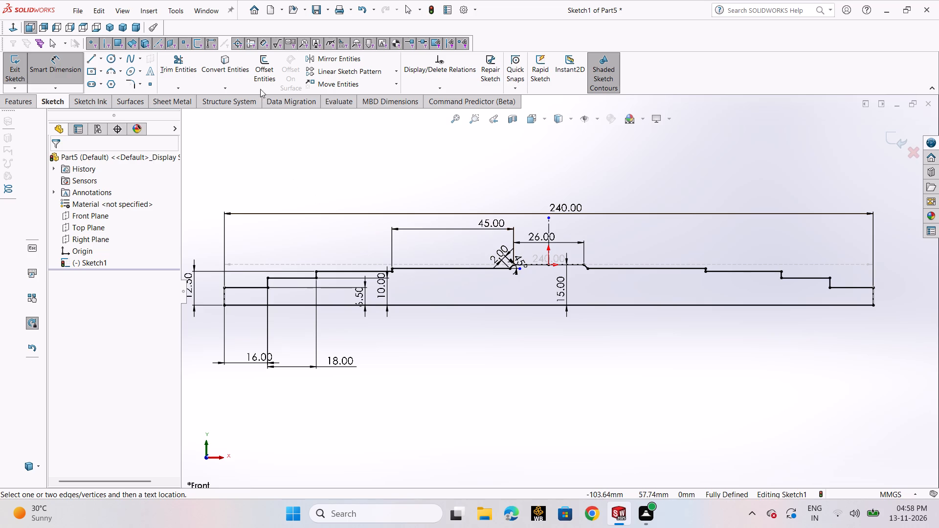
Draw a vertical 15 mm line from the origin down to the profile's bottom line.
left_click(101, 60)
left_click(103, 70)
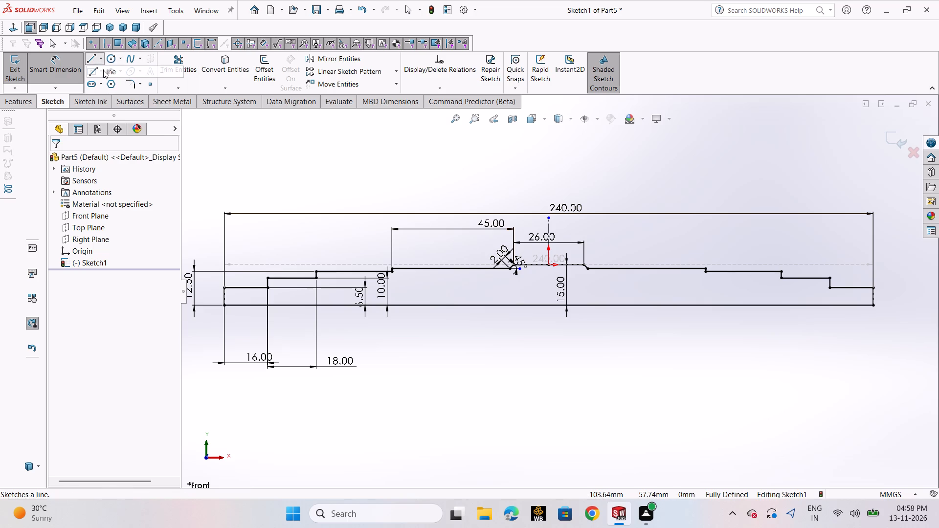
scroll(484, 265, "down", 4)
left_click(632, 270)
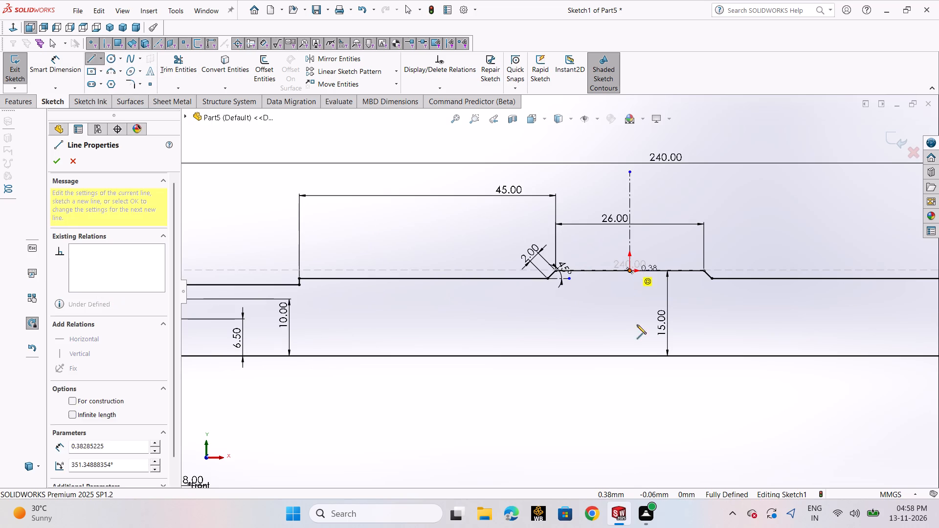
left_click(630, 356)
right_click(630, 356)
left_click(640, 361)
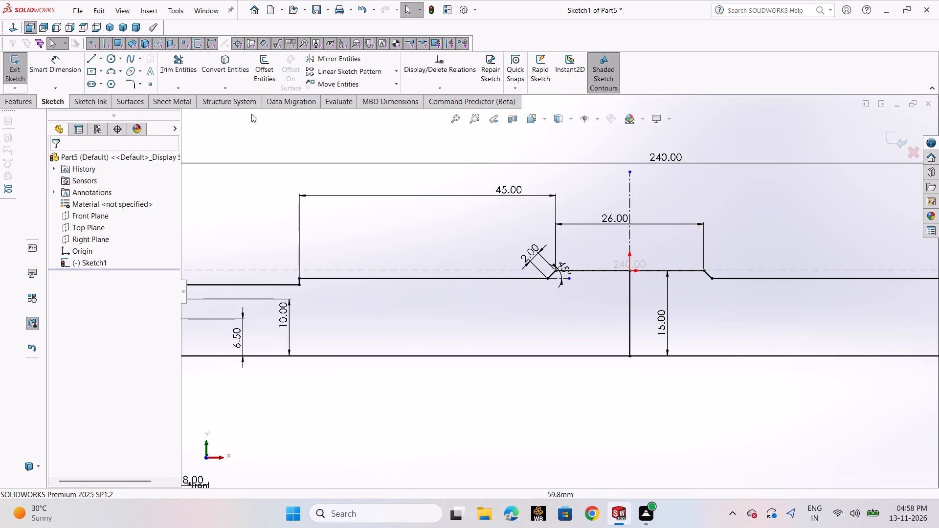
Trim the top line, chamfer, 45 mm ledge and bottom line away to the right of the vertical 15 mm centre line.
left_click(176, 57)
left_click_drag(633, 198, 777, 331)
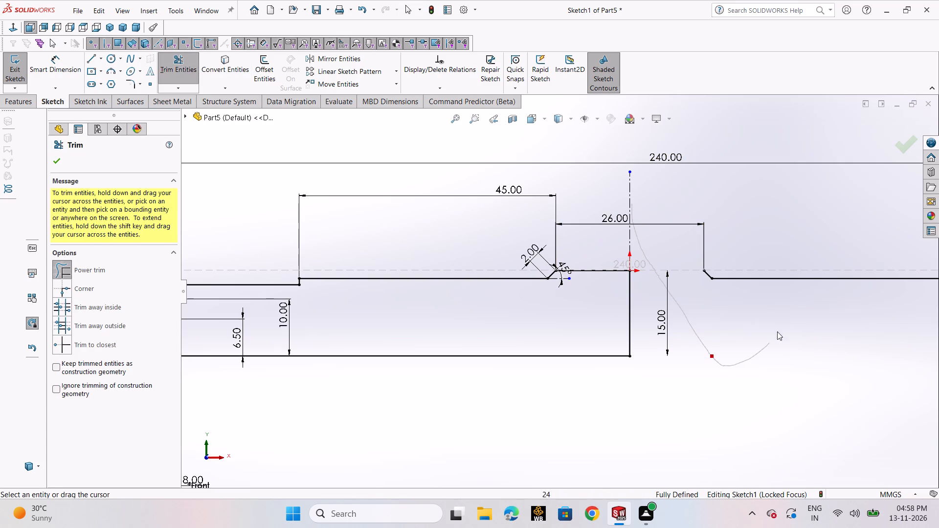
left_click_drag(777, 331, 812, 265)
scroll(811, 273, "up", 3)
scroll(769, 283, "up", 3)
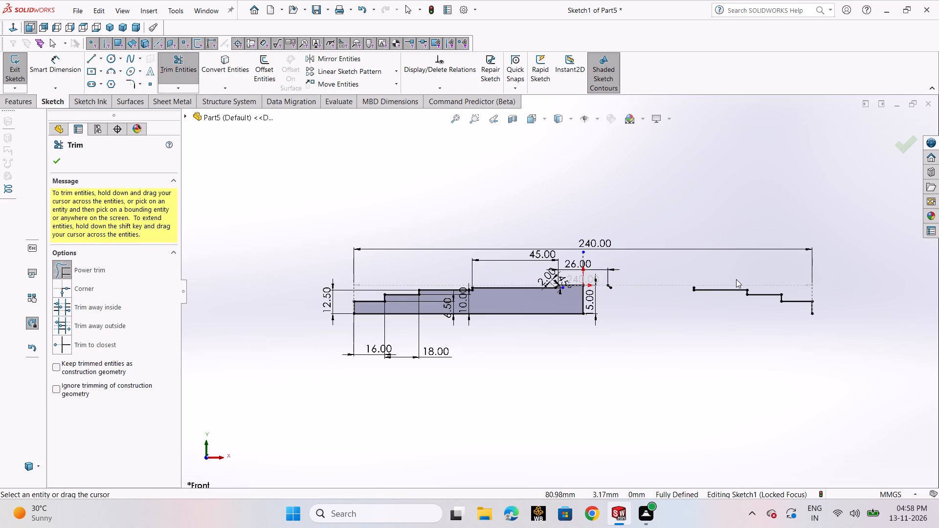
scroll(722, 286, "down", 3)
scroll(543, 288, "down", 3)
left_click_drag(497, 274, 471, 294)
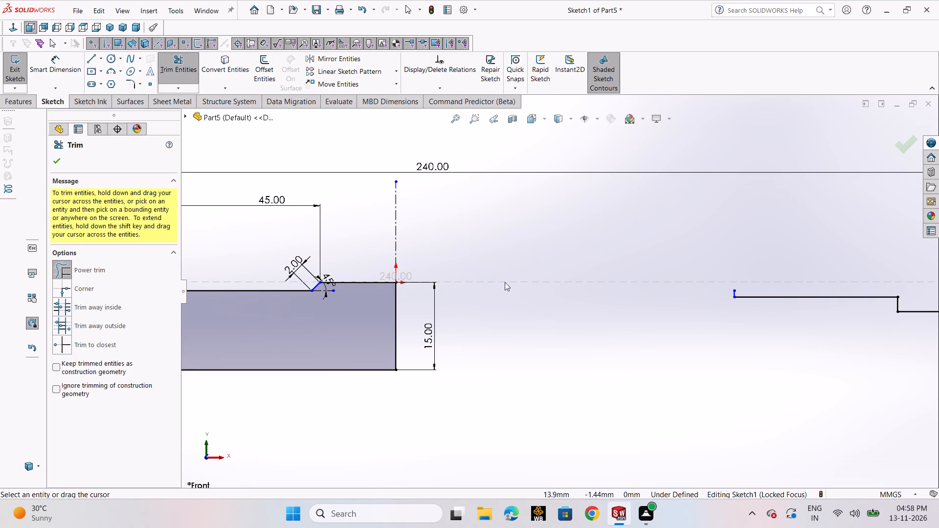
scroll(727, 265, "up", 3)
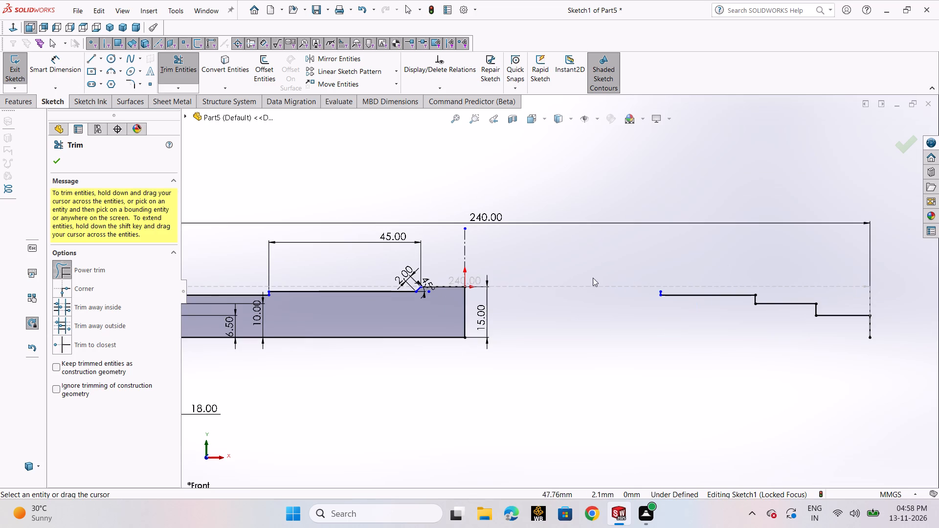
left_click(61, 159)
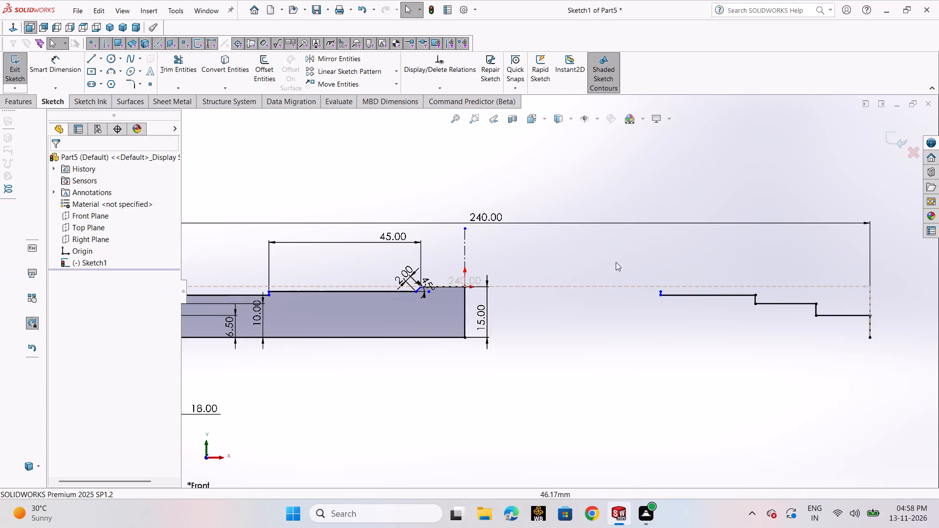
Delete the remaining stepped lines at the outer end of the profile's right half in Sketch1.
left_click_drag(606, 260, 883, 365)
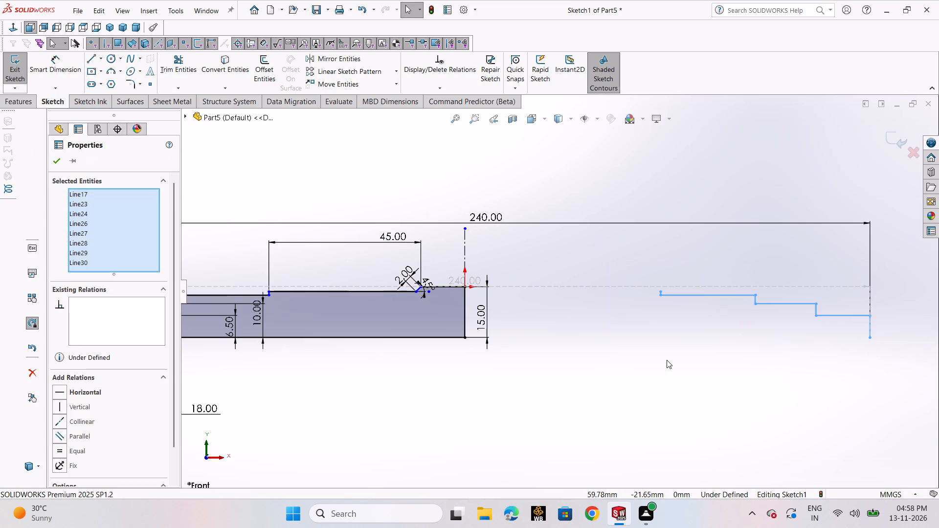
right_click(667, 360)
left_click(715, 477)
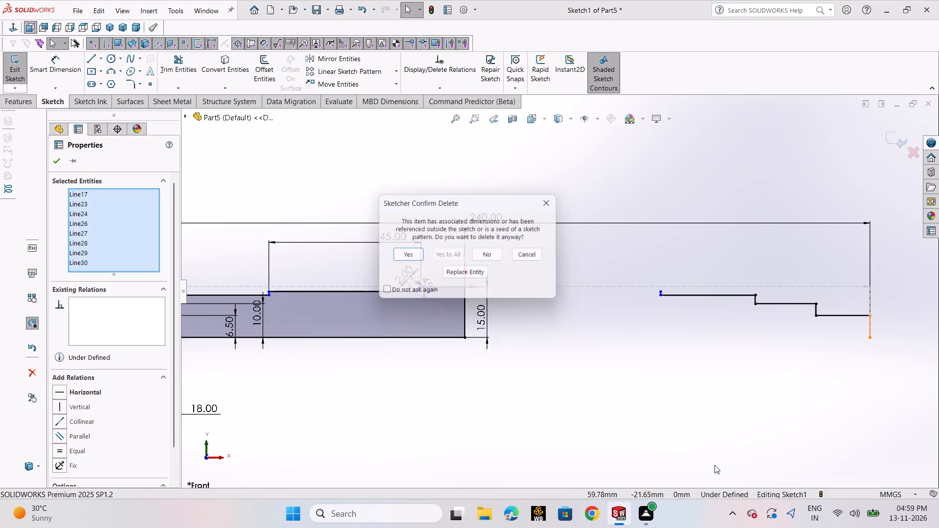
left_click(416, 258)
left_click(569, 323)
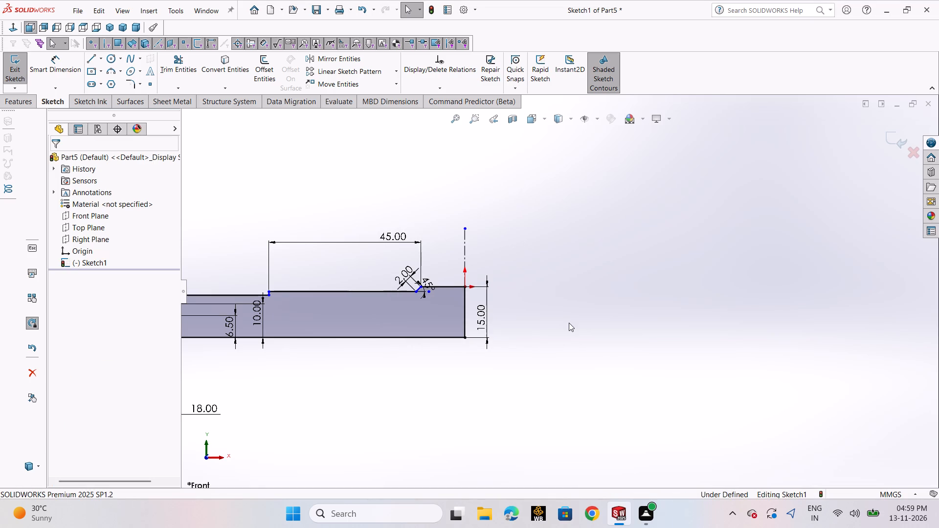
Mirror the remaining left half profile about the vertical 15 mm line at the origin, keeping the original lines.
scroll(569, 323, "up", 2)
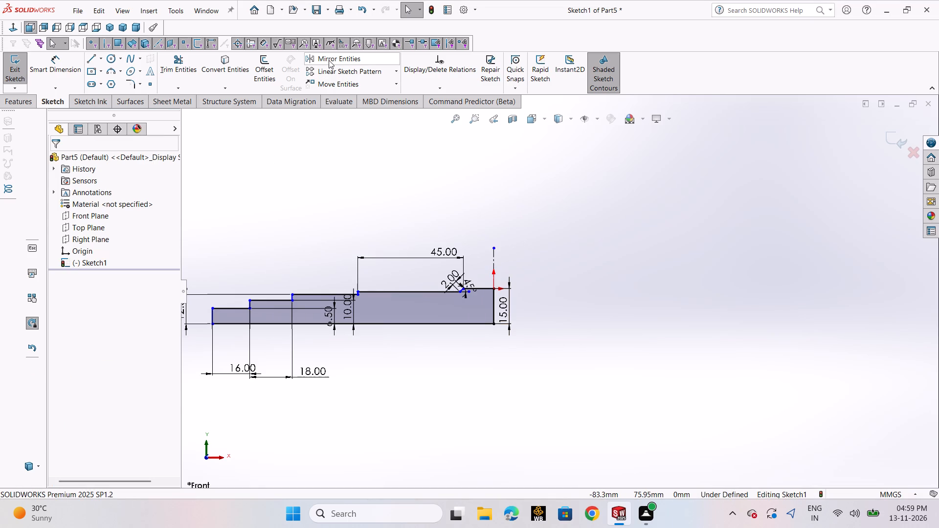
left_click(329, 60)
left_click(377, 308)
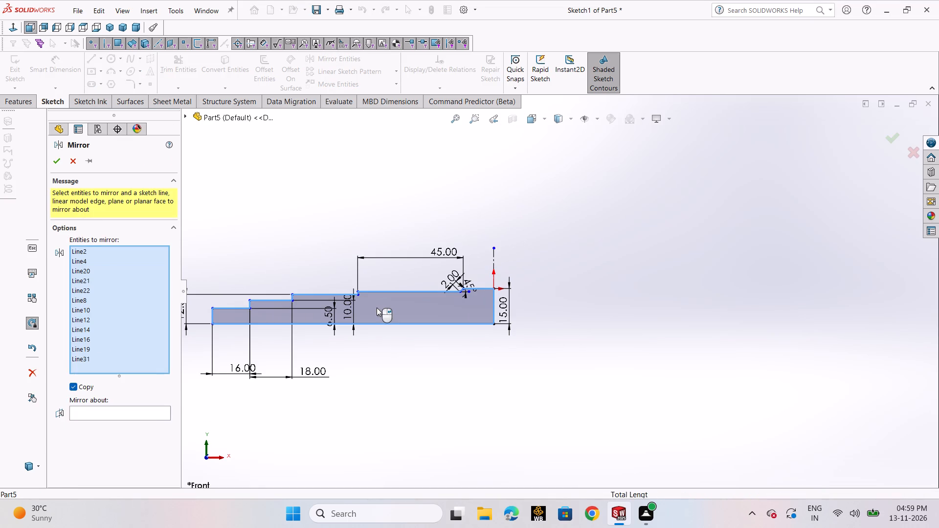
left_click(91, 414)
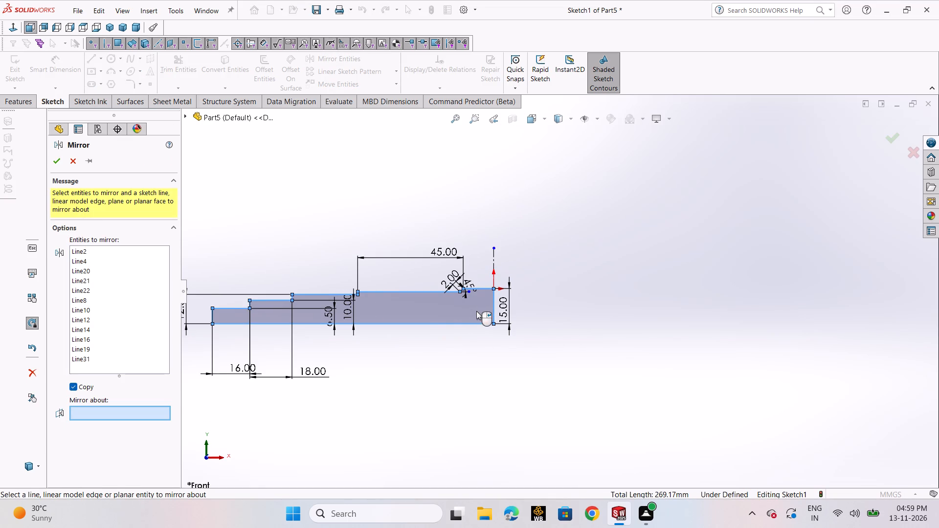
left_click(493, 312)
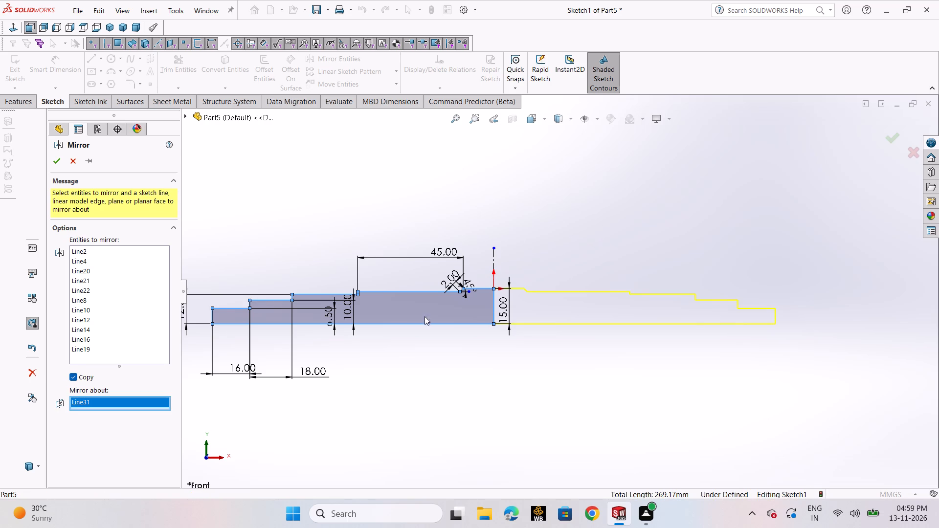
left_click(57, 161)
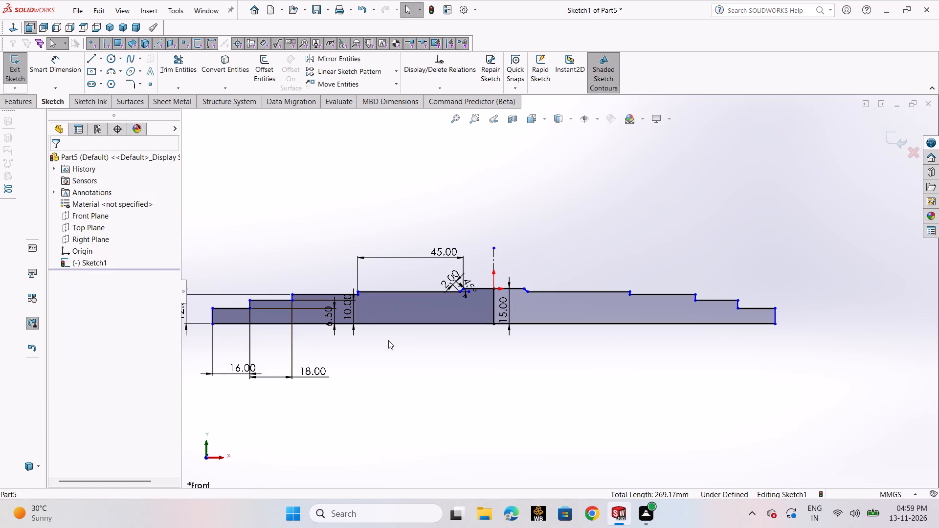
left_click(389, 340)
Trim away the vertical 15 mm line that divides the mirrored profile at its middle.
left_click(176, 76)
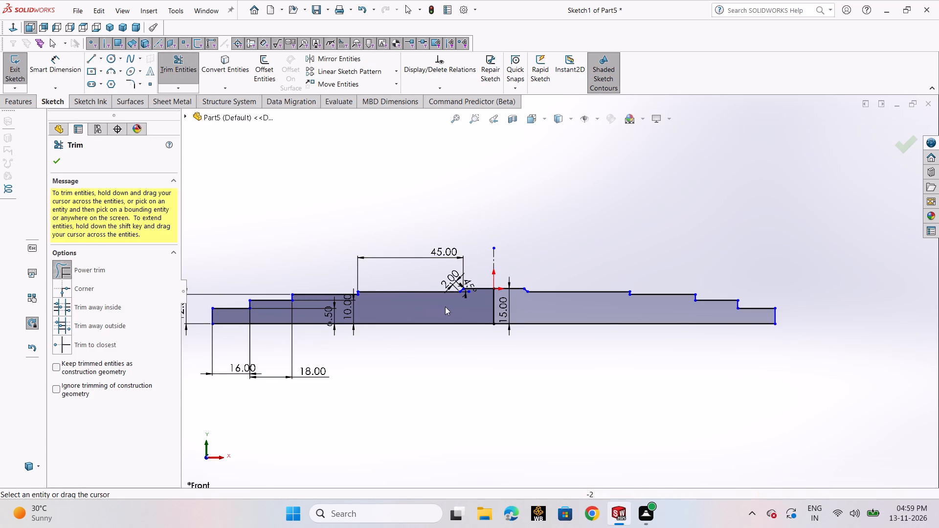
left_click_drag(450, 306, 496, 305)
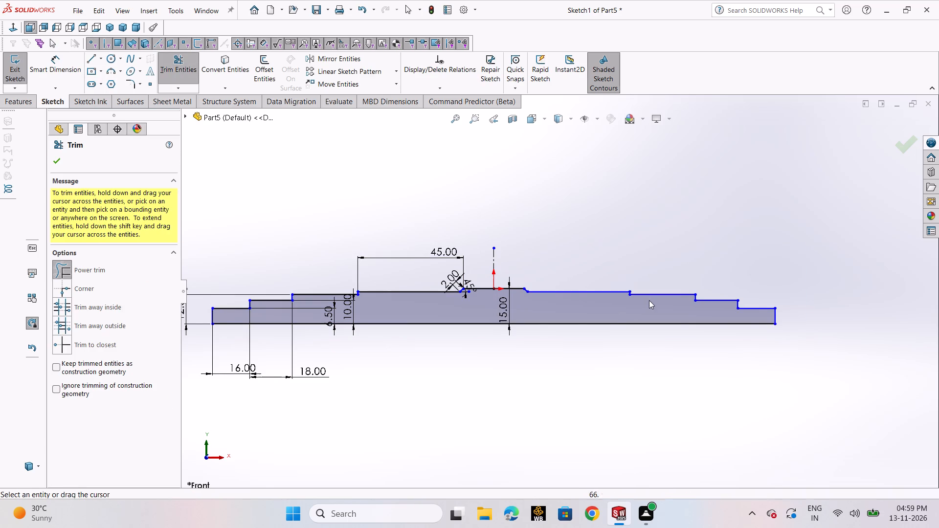
left_click(56, 163)
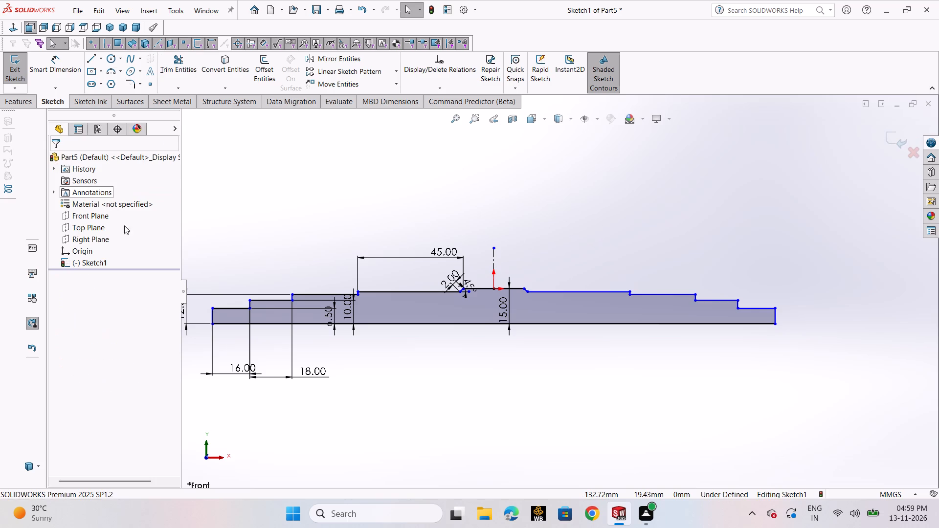
scroll(632, 286, "up", 2)
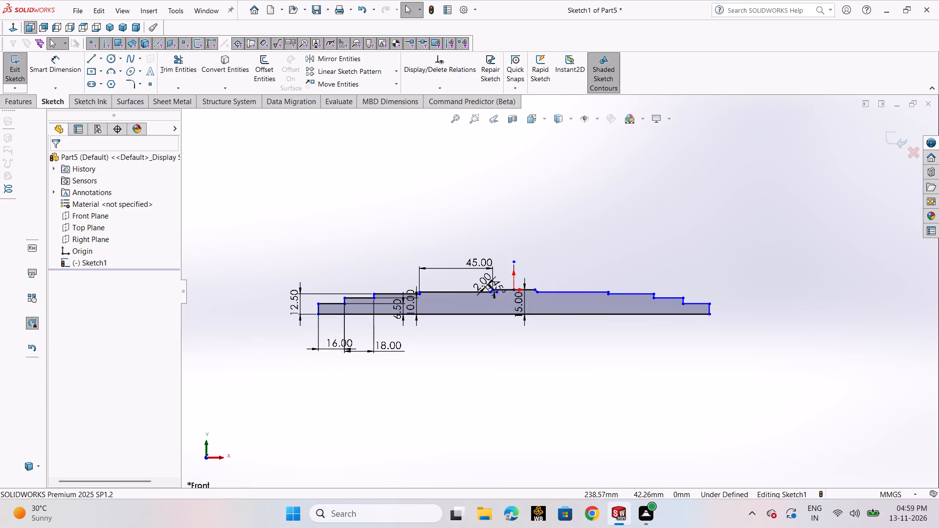
Revolve the stepped profile 360° about its 240 mm bottom line as a boss/base feature.
left_click(18, 99)
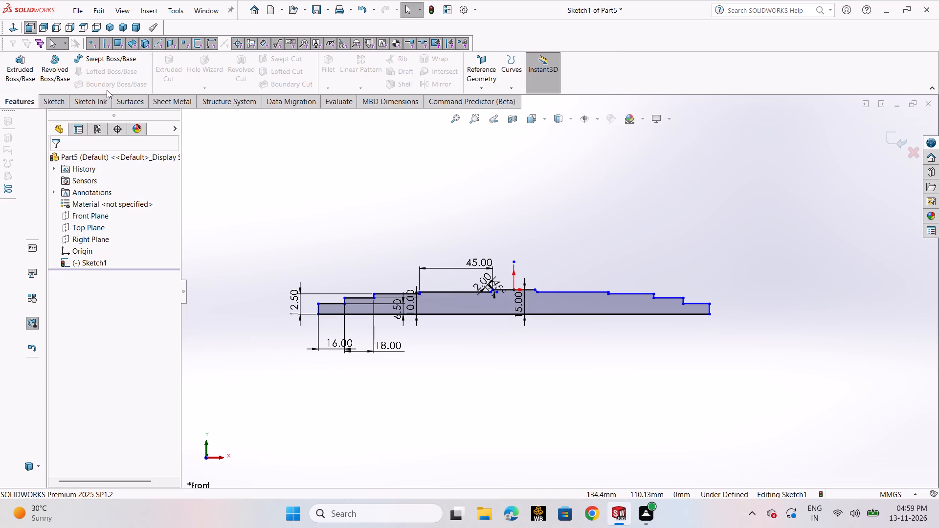
left_click(64, 75)
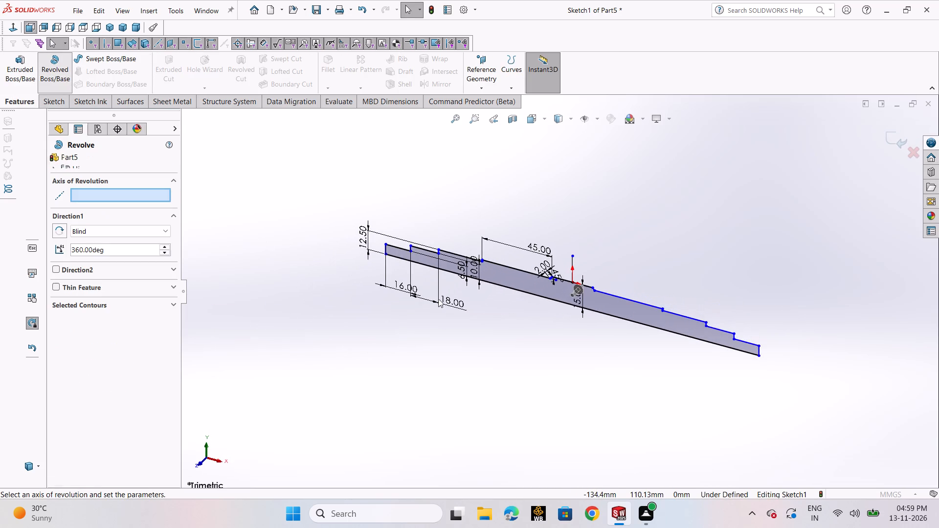
left_click(519, 292)
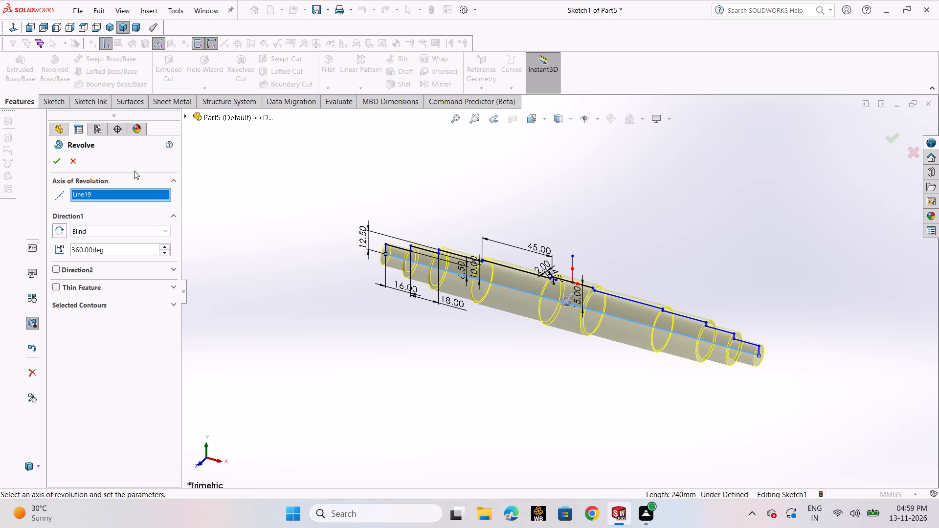
left_click(59, 161)
left_click(316, 325)
Start a Thread on the circular edge of the shaft's right end face with a blind depth of 16 mm.
scroll(601, 343, "up", 1)
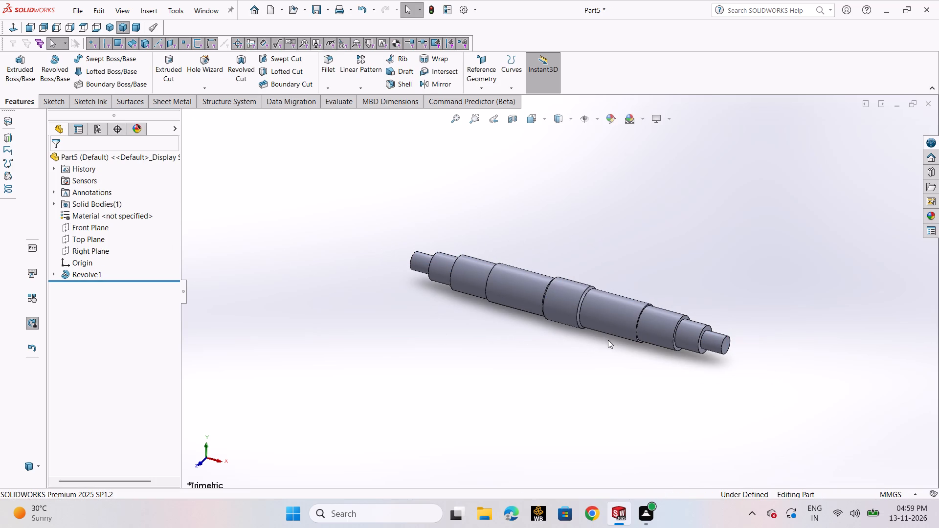
middle_click_drag(614, 334, 635, 298)
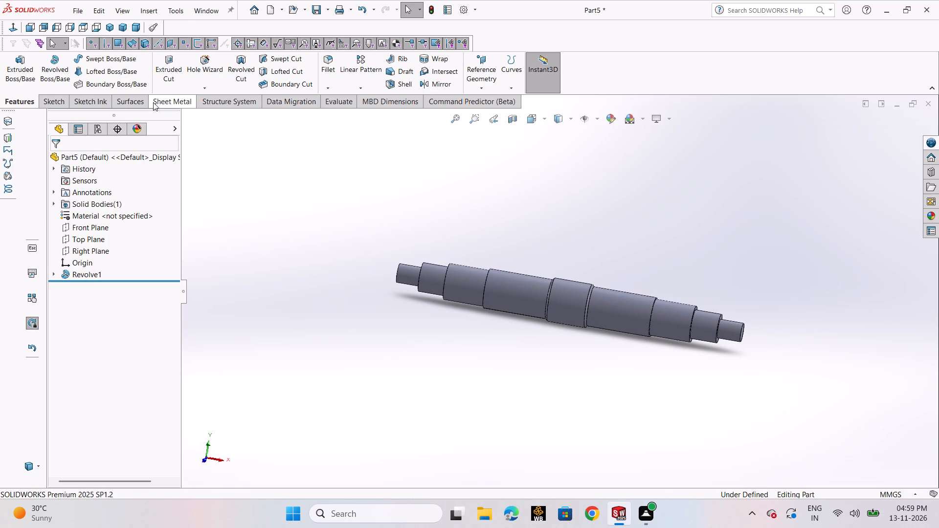
left_click(186, 88)
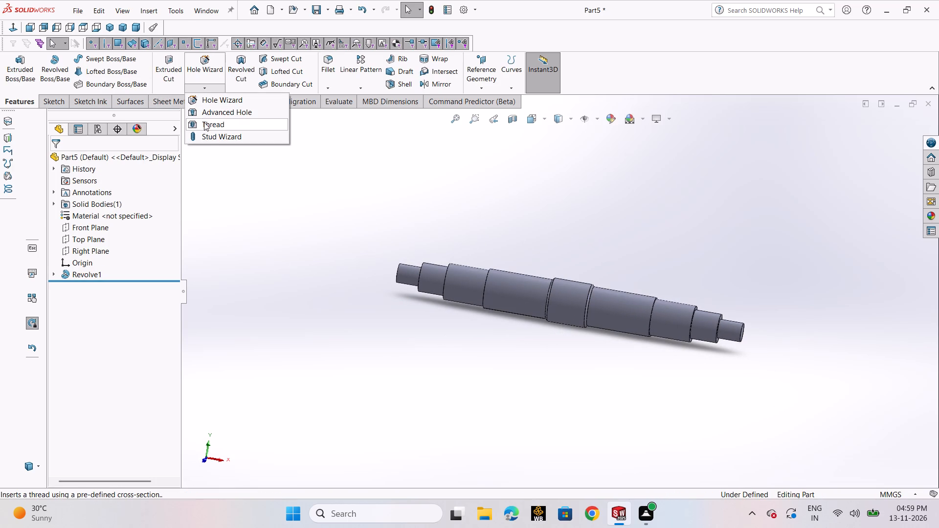
left_click(209, 124)
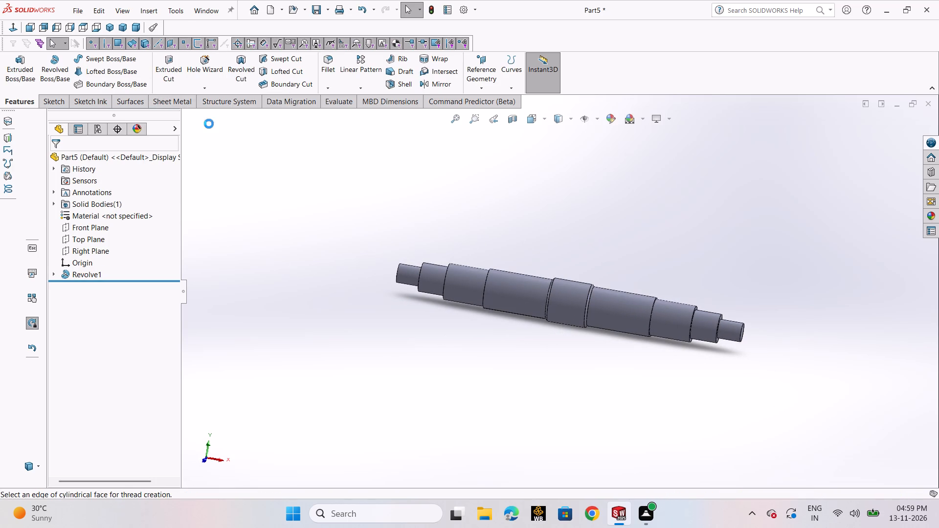
scroll(839, 377, "down", 4)
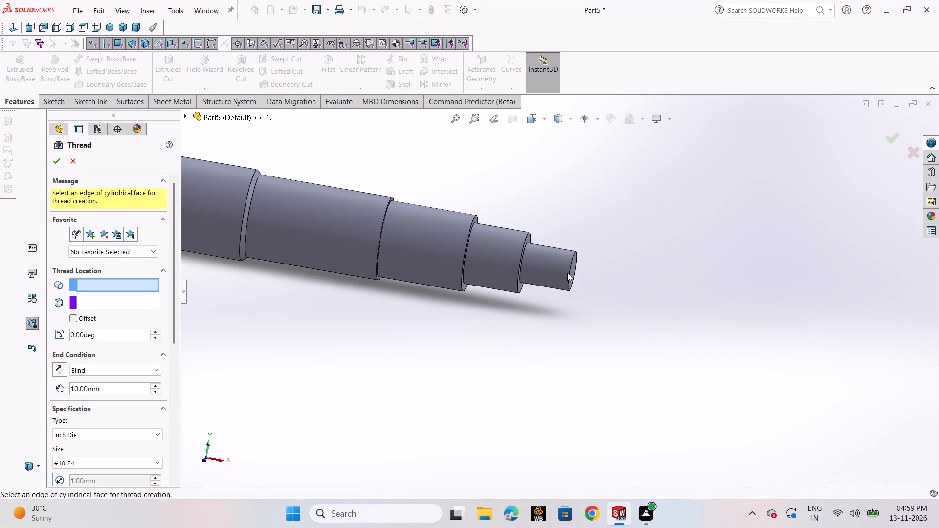
left_click(569, 278)
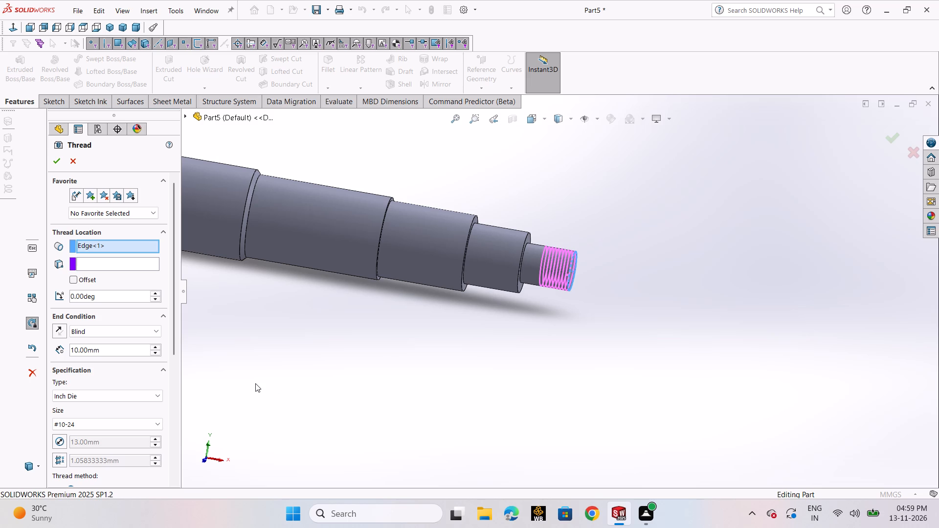
double_click(114, 352)
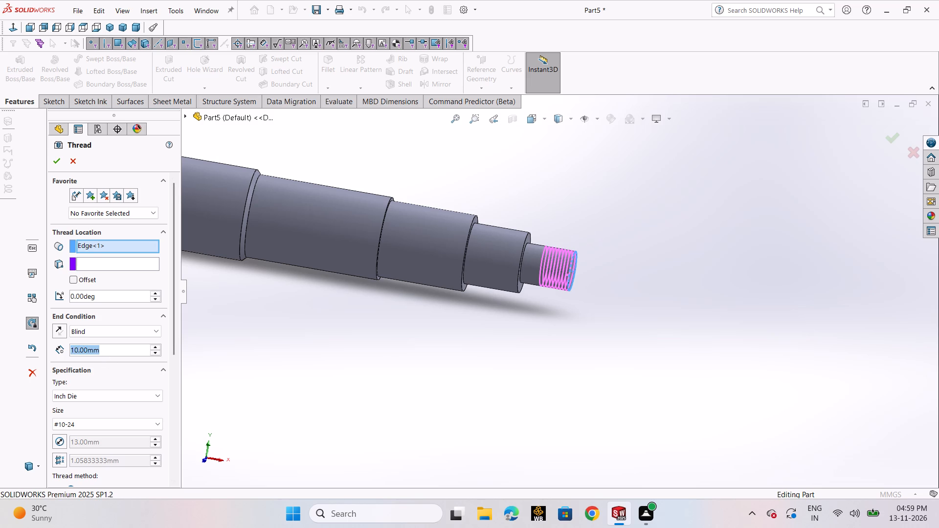
type("16")
key("Return")
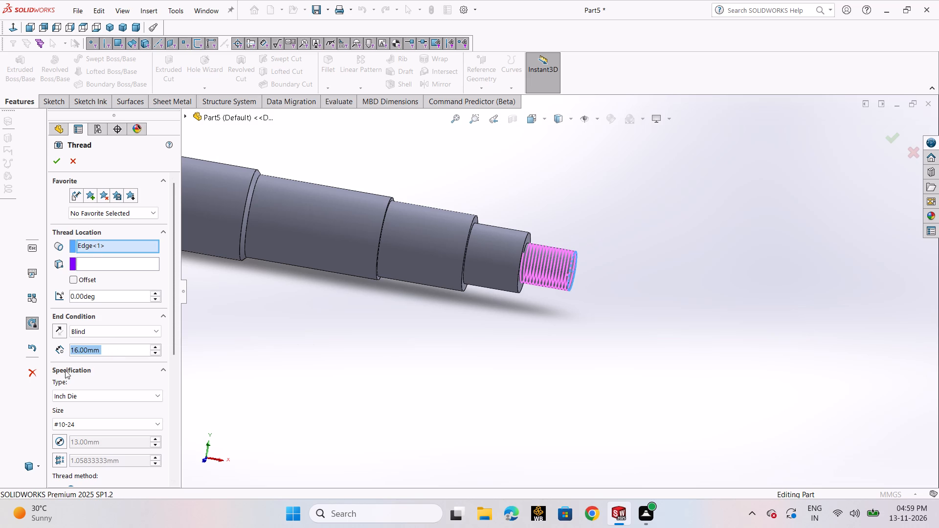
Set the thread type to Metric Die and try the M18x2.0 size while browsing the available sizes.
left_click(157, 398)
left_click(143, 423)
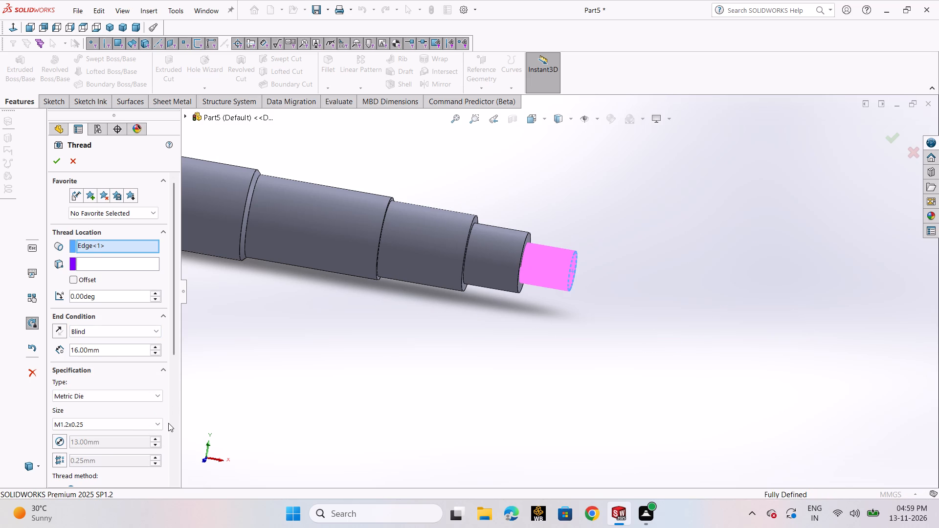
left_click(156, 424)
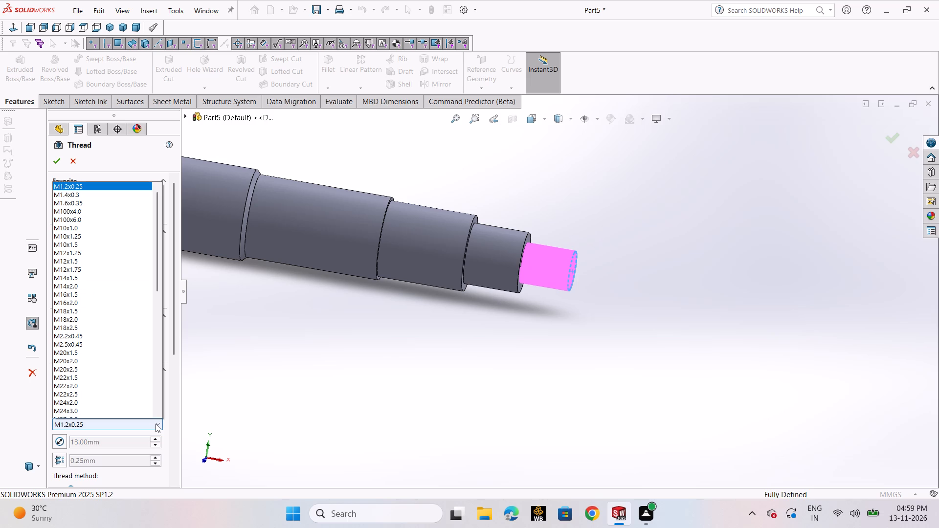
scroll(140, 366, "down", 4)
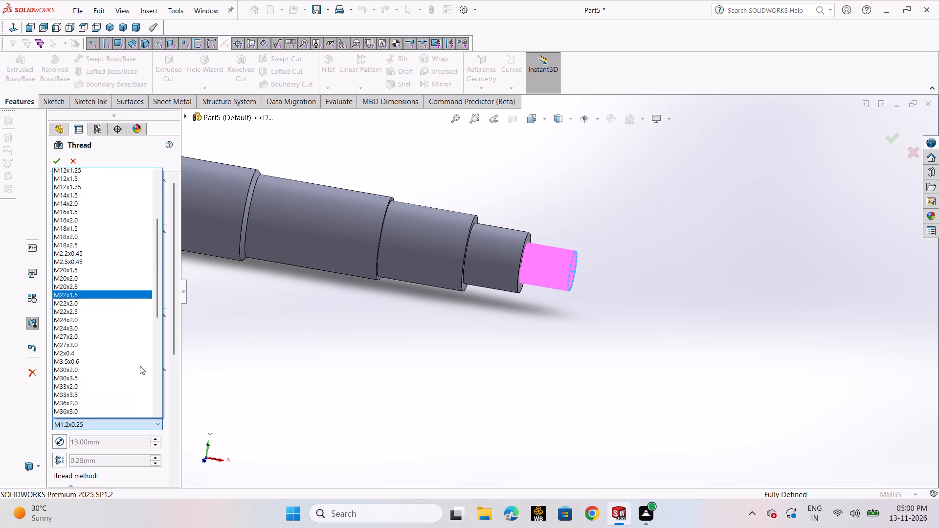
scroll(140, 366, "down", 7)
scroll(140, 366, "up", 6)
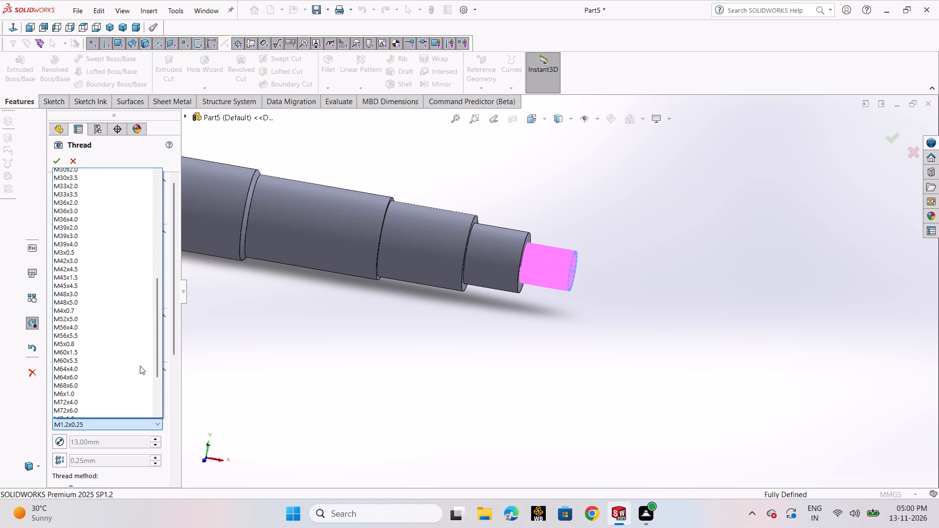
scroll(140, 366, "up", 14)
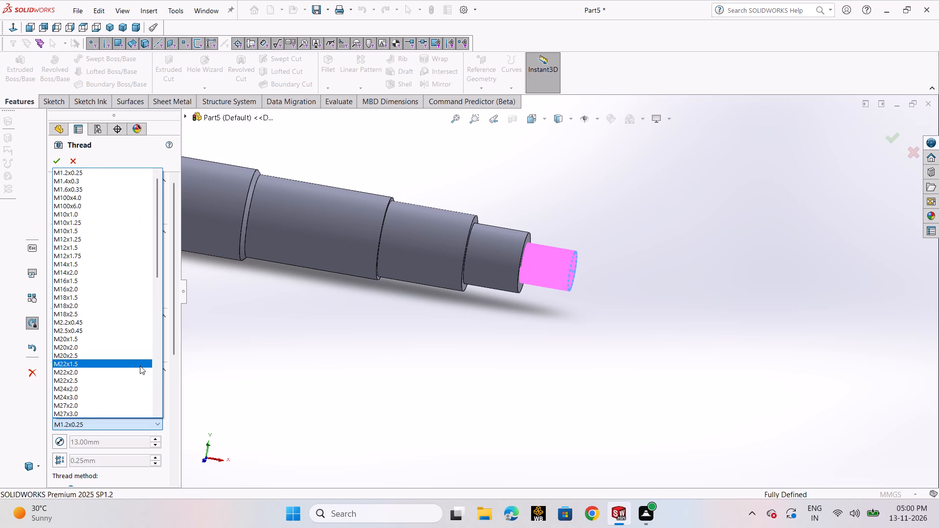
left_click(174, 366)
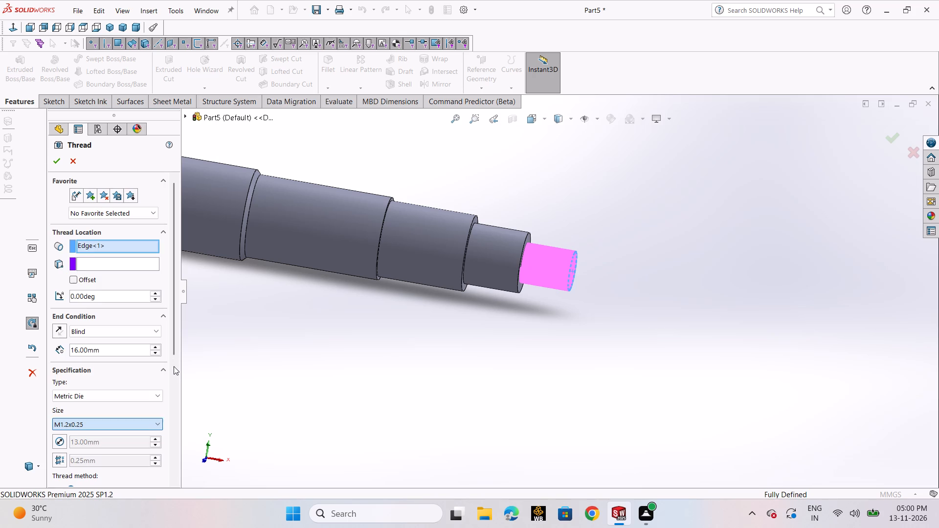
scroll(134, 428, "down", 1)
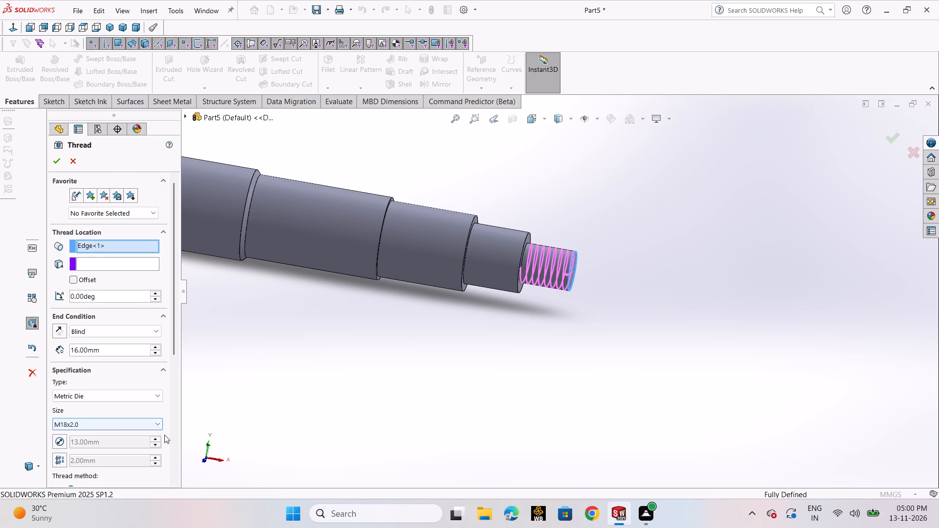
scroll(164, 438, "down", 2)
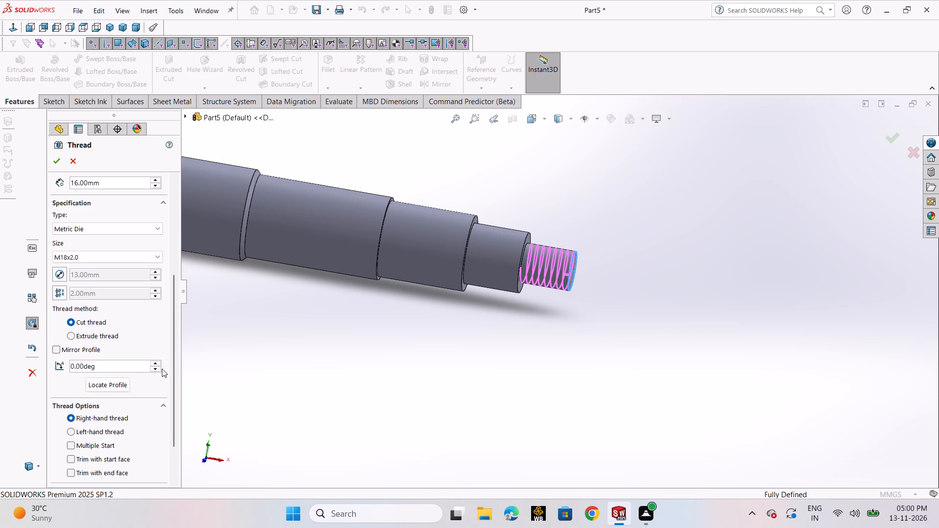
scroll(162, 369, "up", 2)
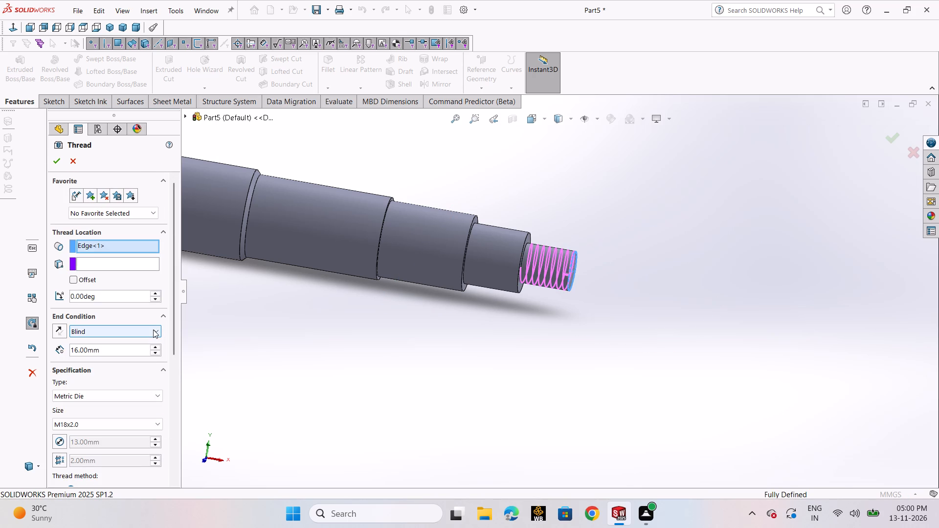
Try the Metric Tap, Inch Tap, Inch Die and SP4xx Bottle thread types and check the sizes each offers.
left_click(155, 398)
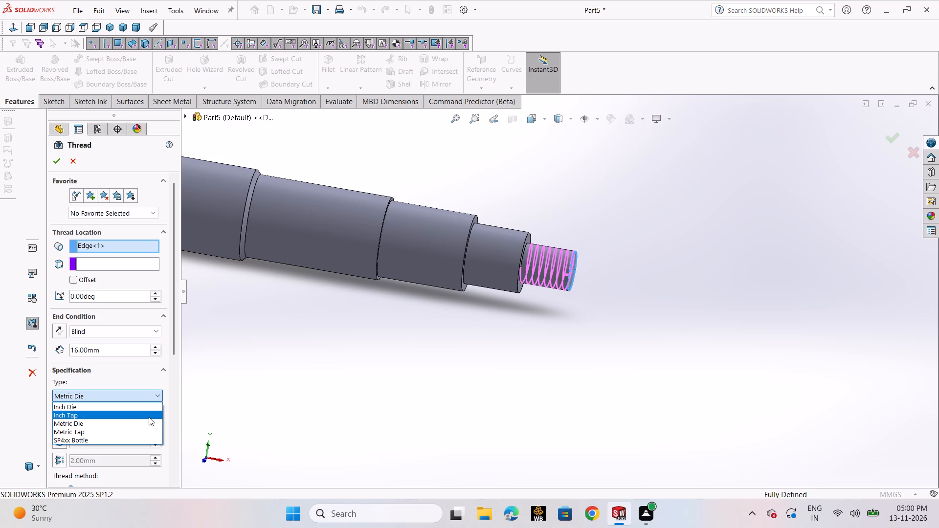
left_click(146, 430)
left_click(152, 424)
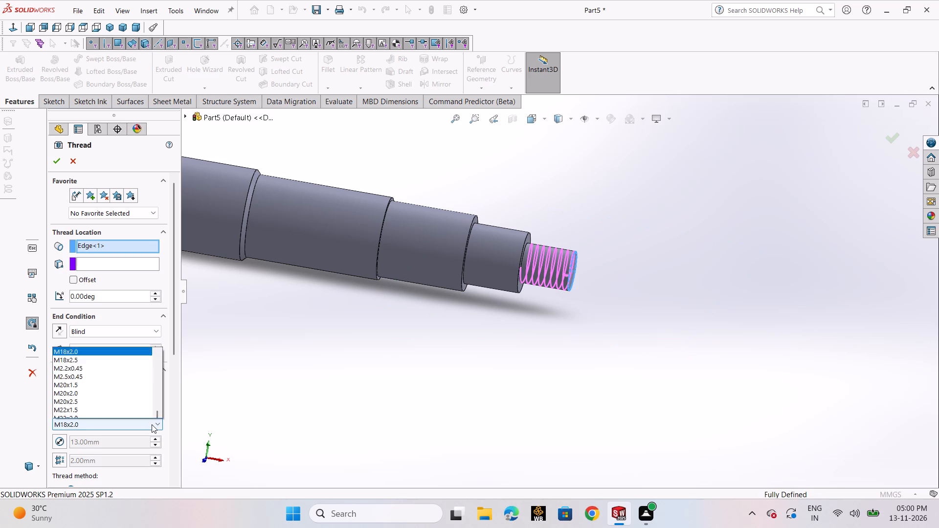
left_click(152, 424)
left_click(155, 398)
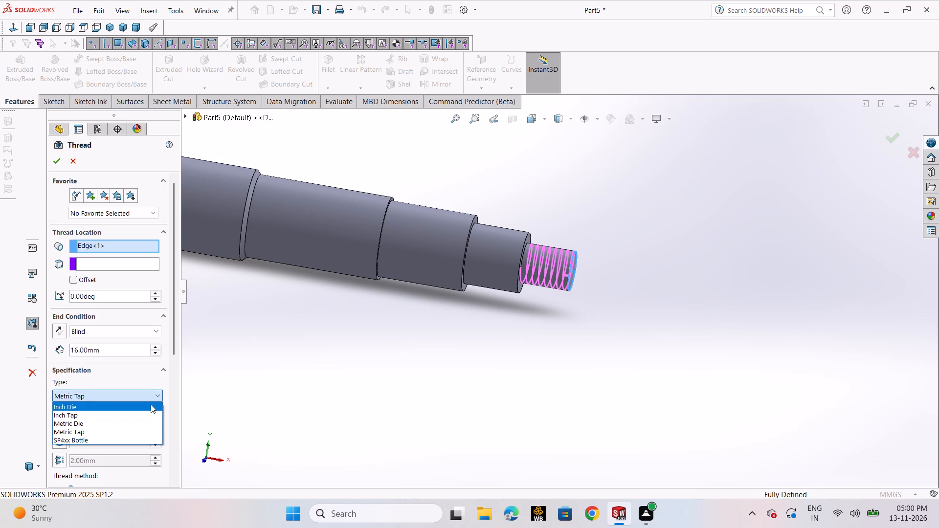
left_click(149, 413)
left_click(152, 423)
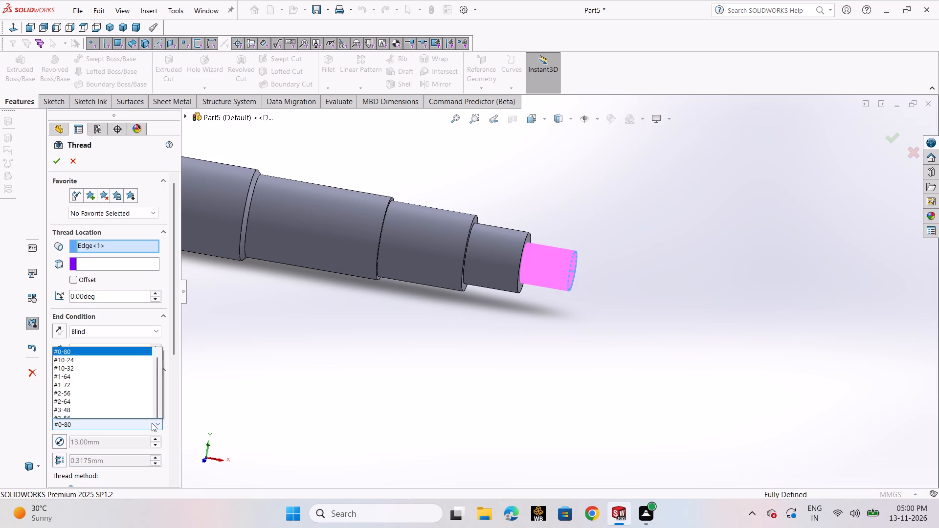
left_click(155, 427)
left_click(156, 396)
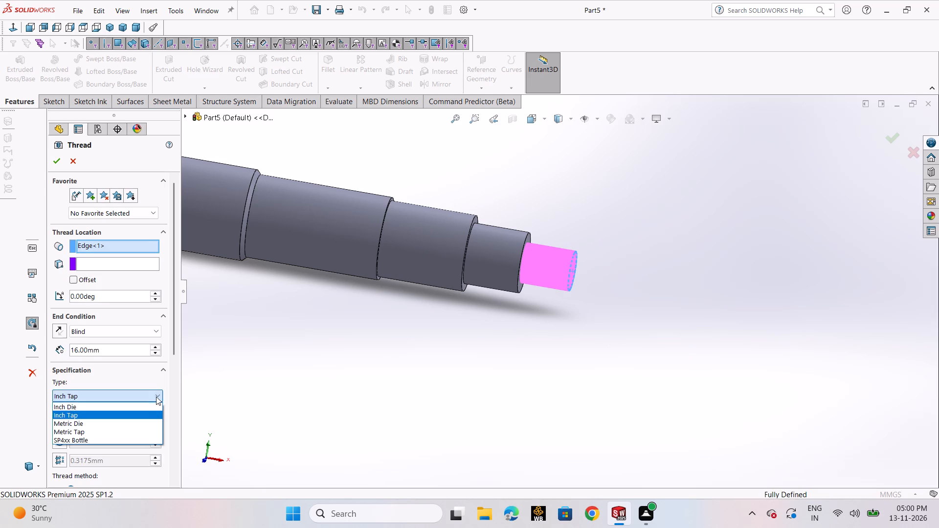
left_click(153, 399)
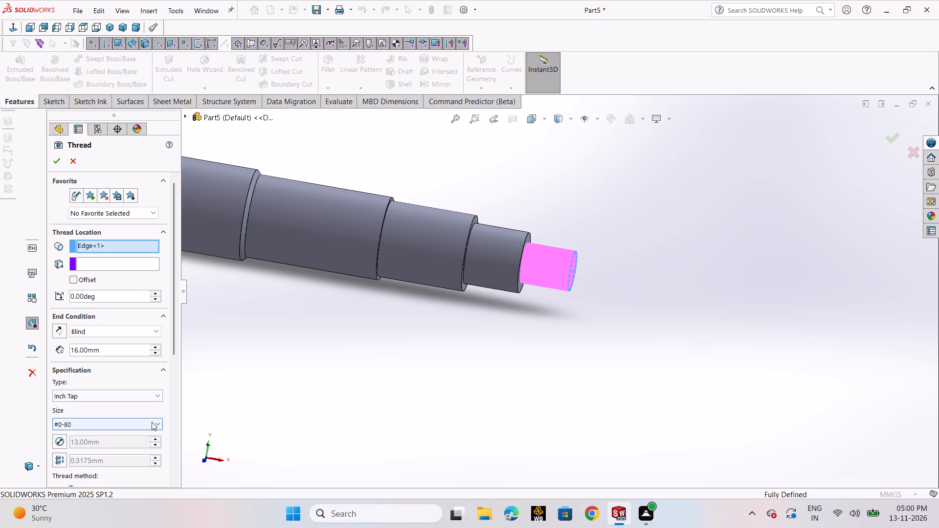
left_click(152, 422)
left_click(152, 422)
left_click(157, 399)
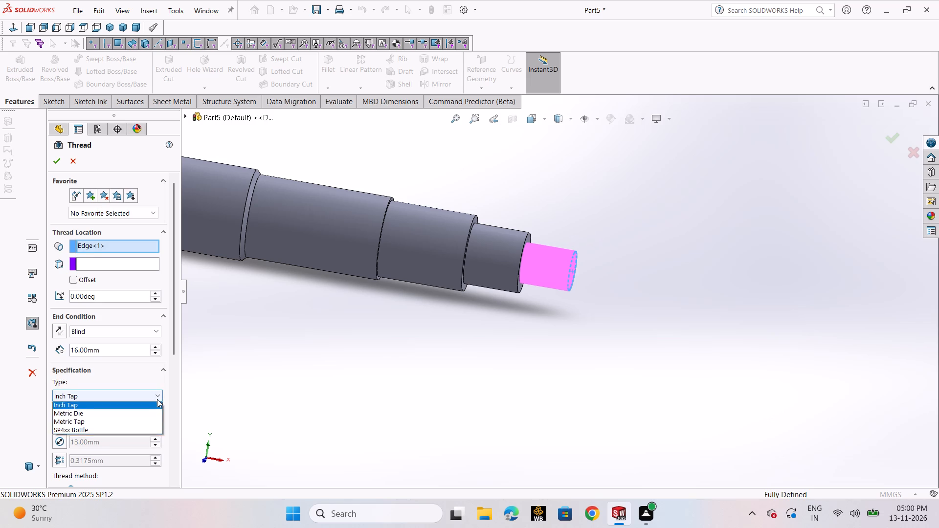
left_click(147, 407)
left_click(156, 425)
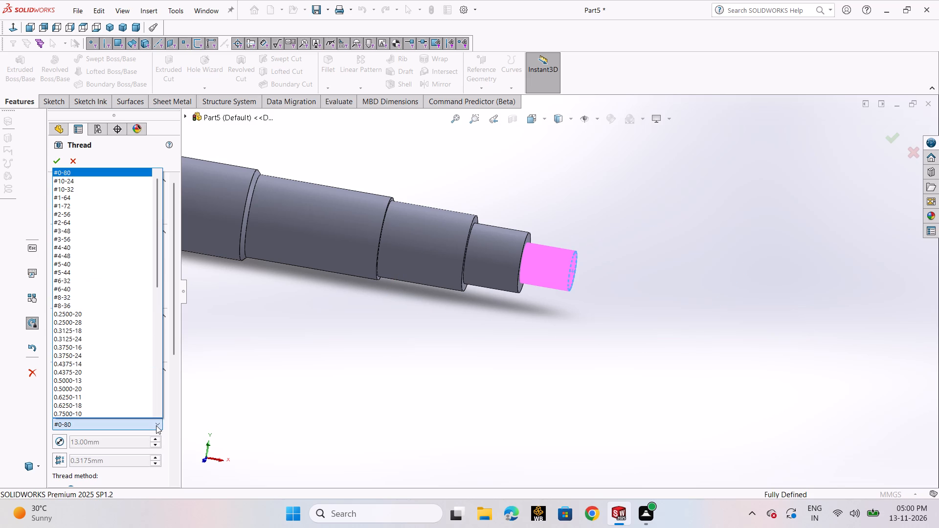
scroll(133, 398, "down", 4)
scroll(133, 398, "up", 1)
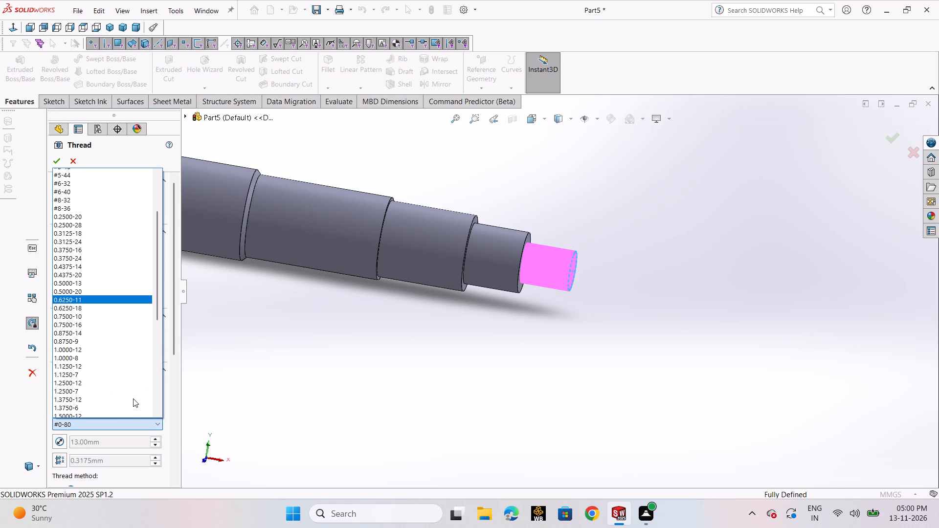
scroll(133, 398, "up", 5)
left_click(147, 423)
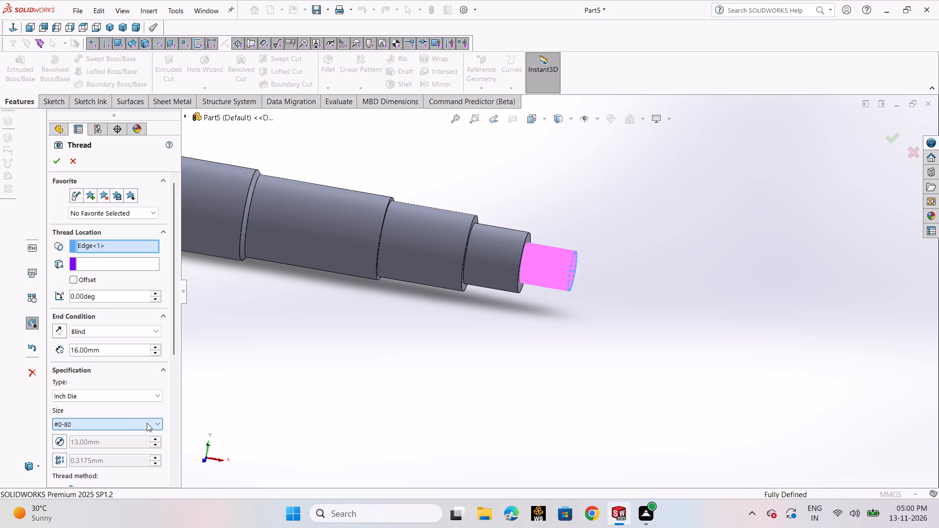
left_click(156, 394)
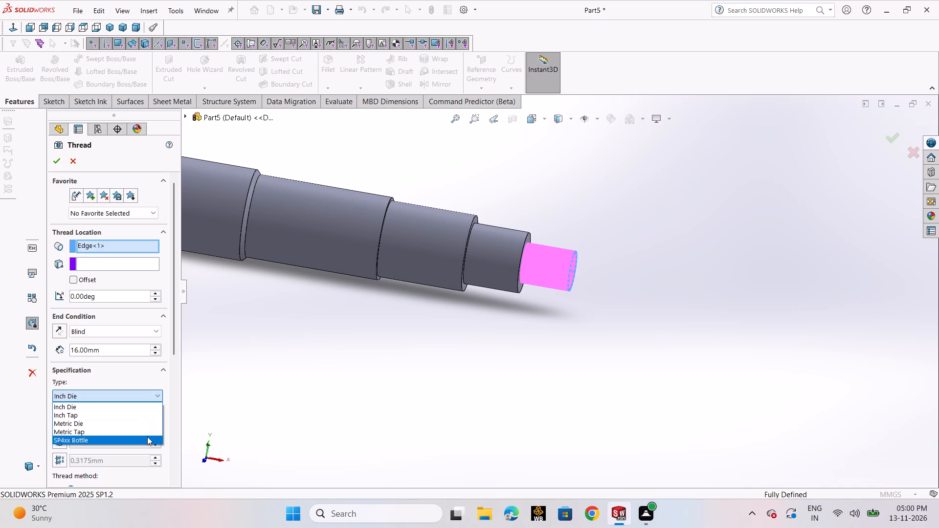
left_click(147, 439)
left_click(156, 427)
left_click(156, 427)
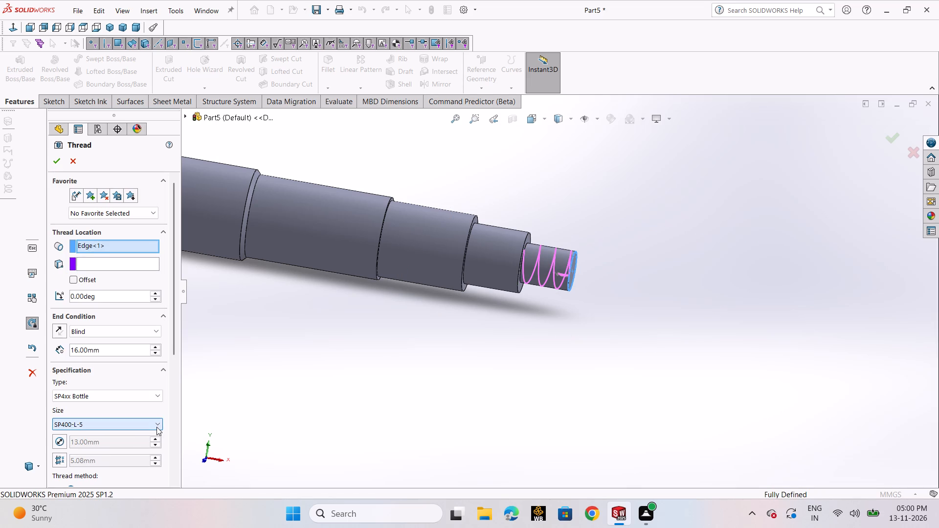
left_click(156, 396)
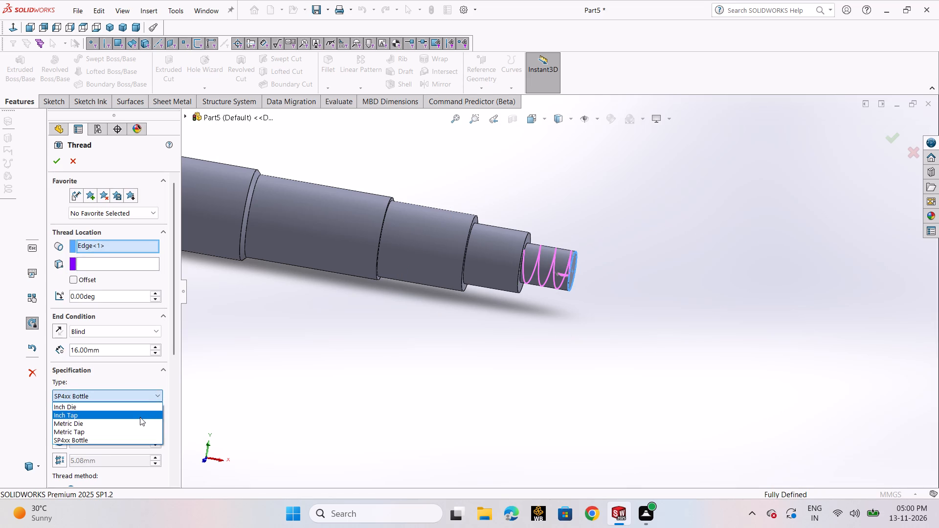
Set the thread specification to type Metric Die with size M16x1.5.
left_click(140, 423)
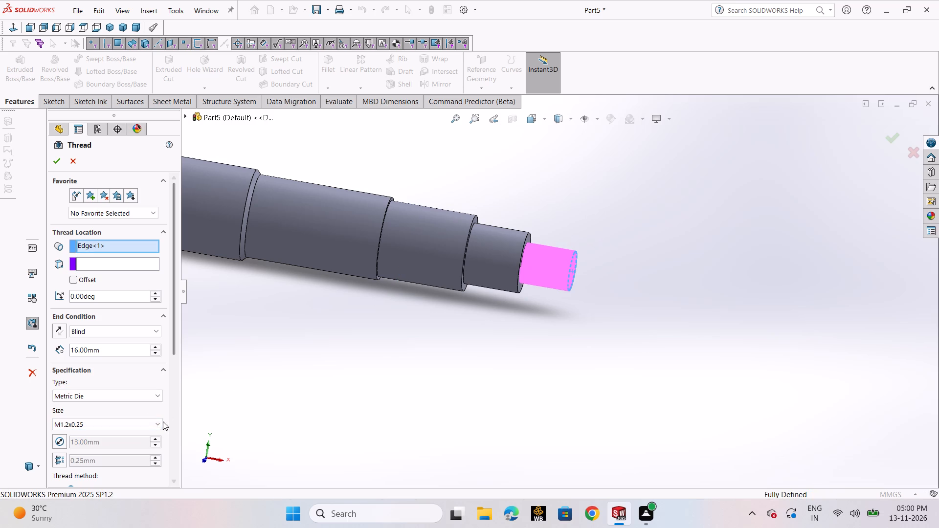
left_click(158, 428)
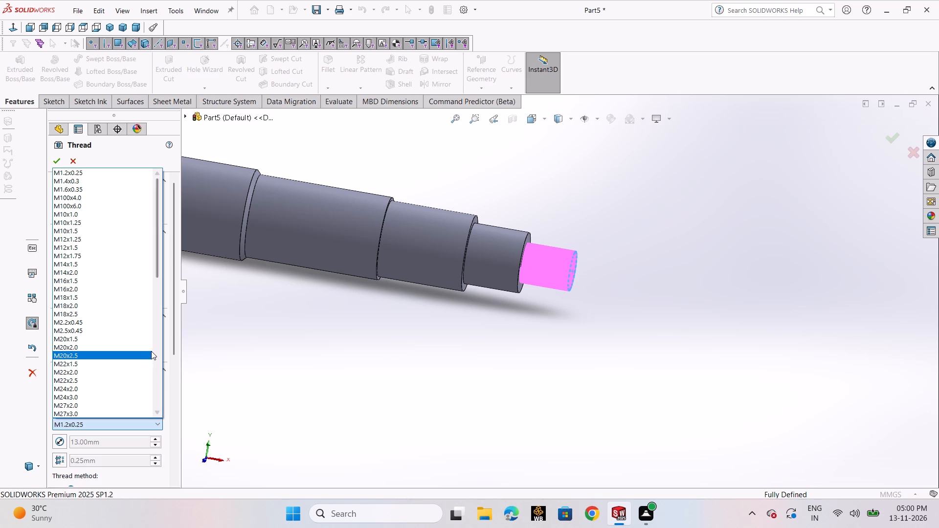
left_click_drag(156, 271, 161, 418)
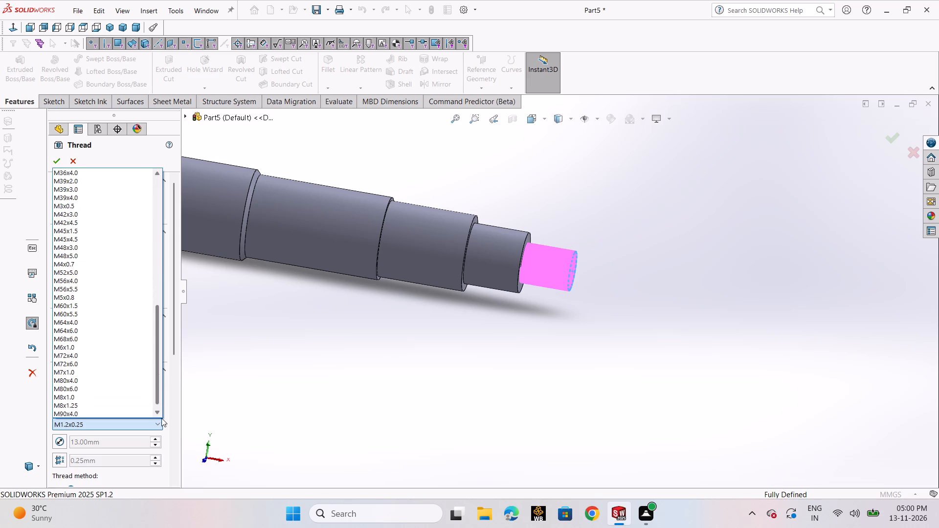
left_click_drag(161, 418, 162, 444)
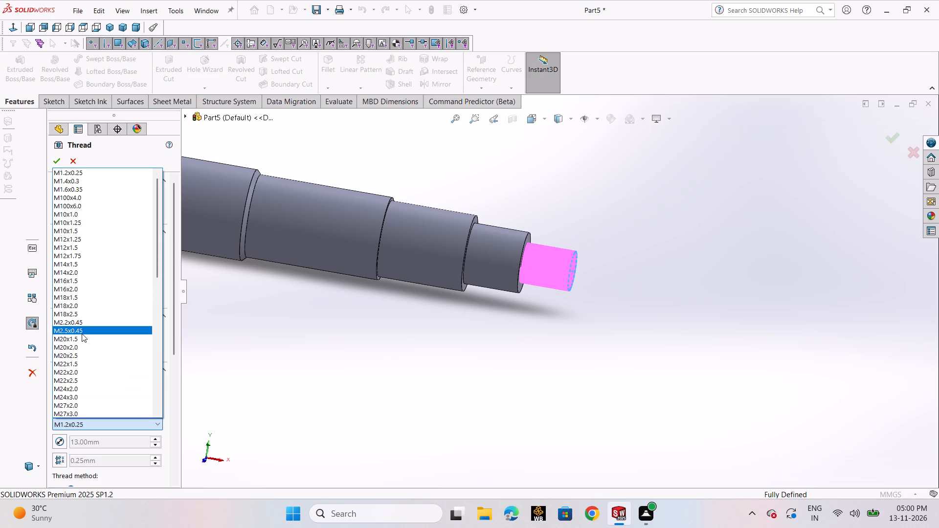
left_click(83, 284)
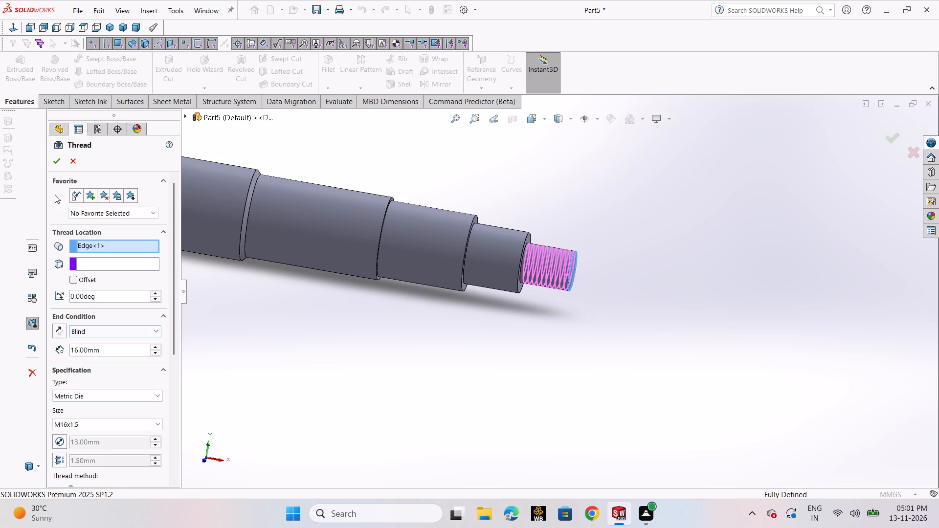
Compare the shaded and wireframe previews of the thread, ending on the partial preview.
scroll(179, 411, "down", 5)
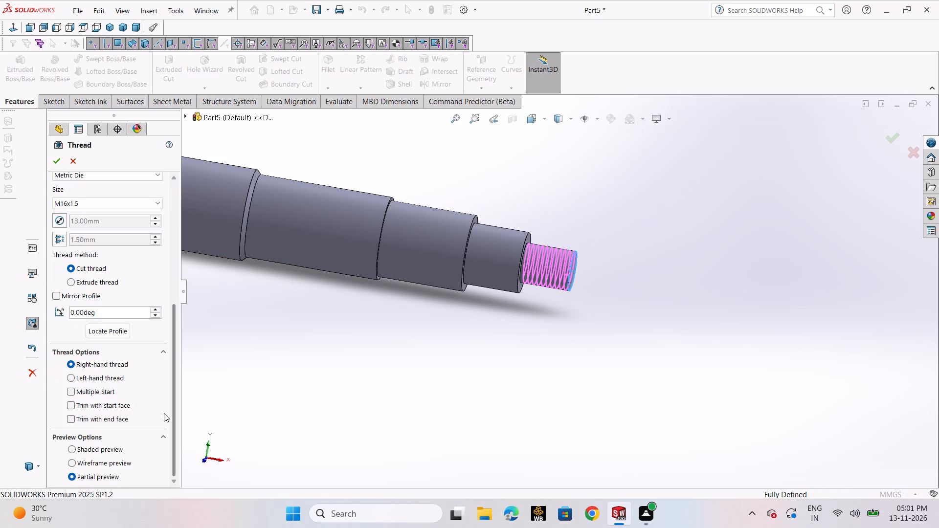
left_click(96, 449)
left_click(96, 449)
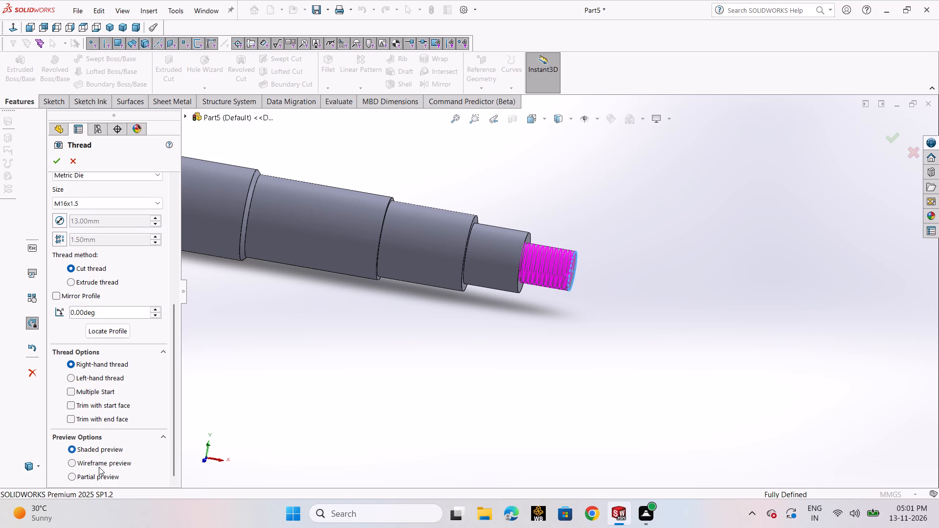
left_click(100, 465)
left_click(100, 465)
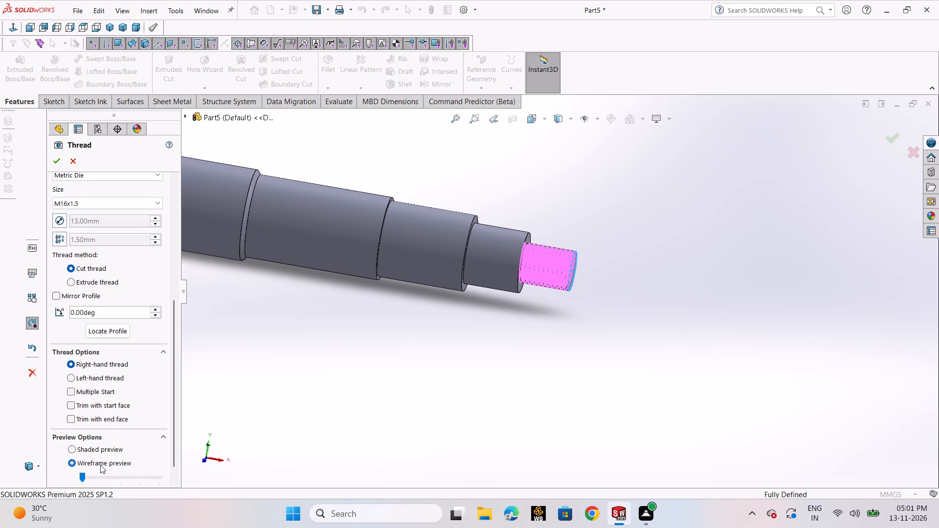
scroll(100, 465, "down", 3)
left_click(98, 477)
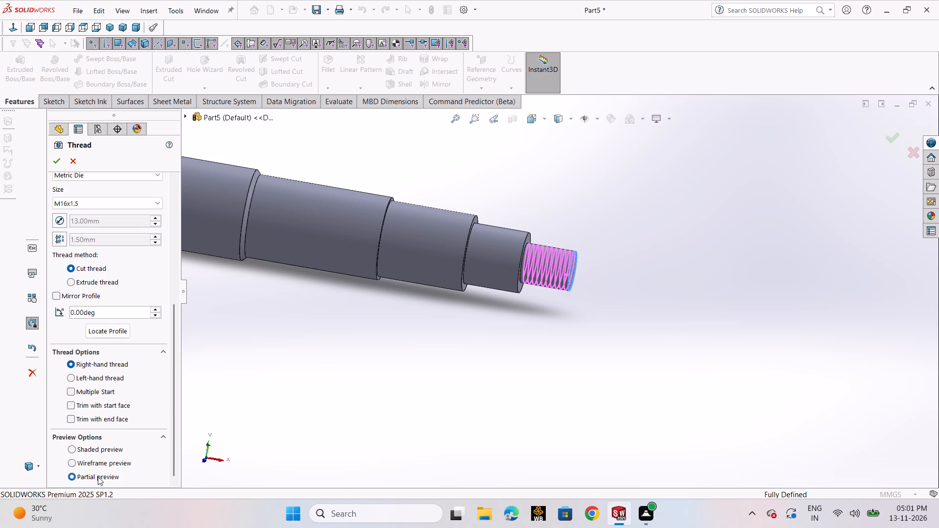
Create the M16x1.5 cut thread on the shaft's end.
left_click(58, 162)
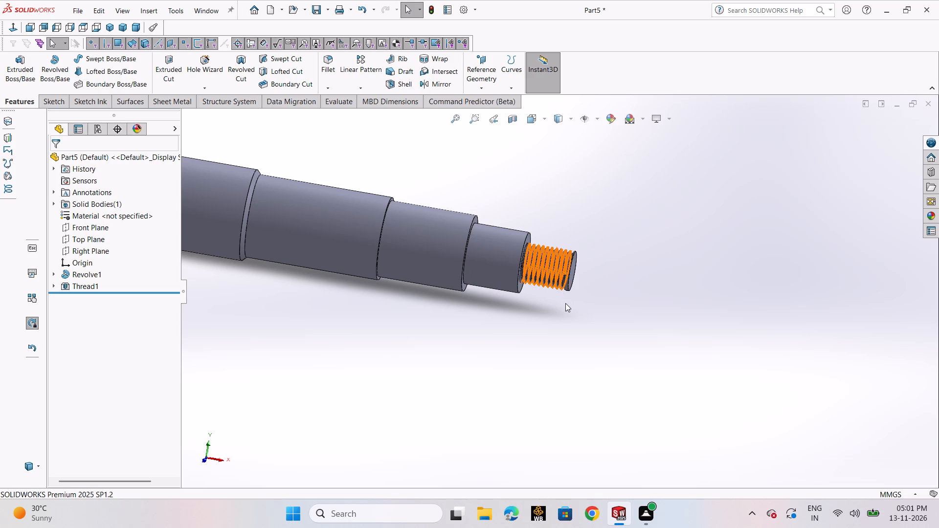
Edit the existing thread to use the Extrude thread method with its profile mirrored horizontally.
left_click(84, 286)
left_click(99, 247)
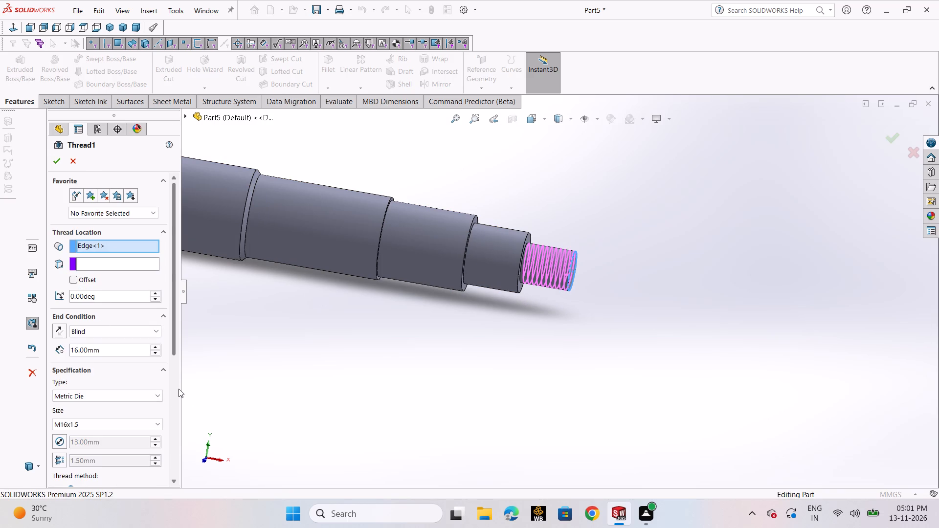
scroll(179, 389, "down", 2)
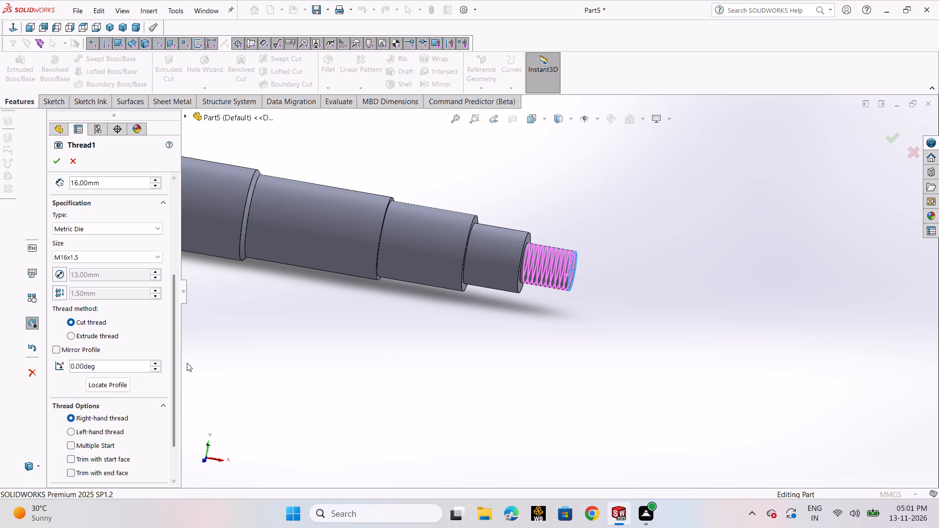
left_click(110, 333)
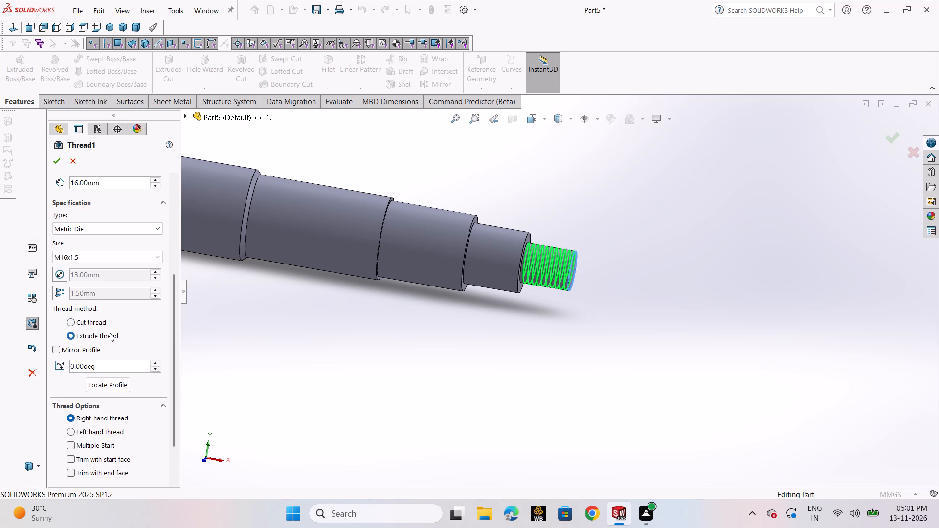
left_click(59, 163)
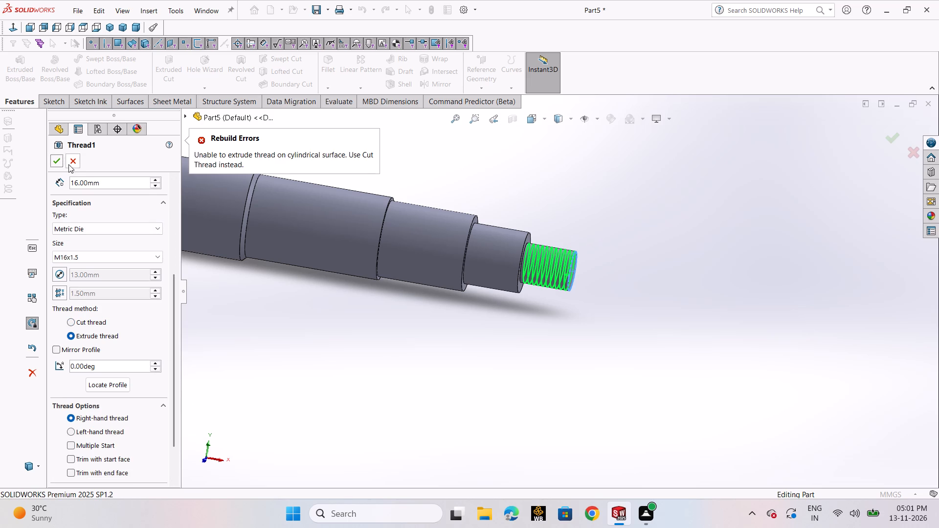
double_click(56, 162)
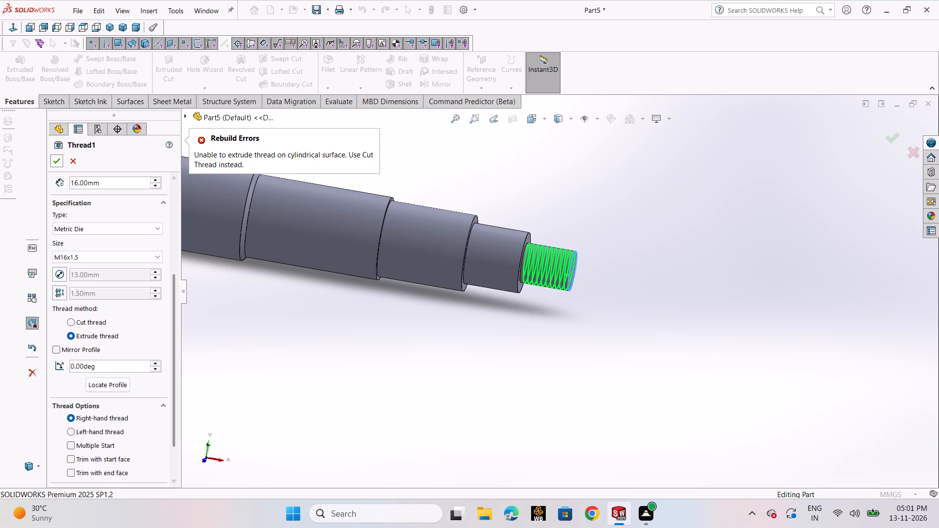
left_click(60, 350)
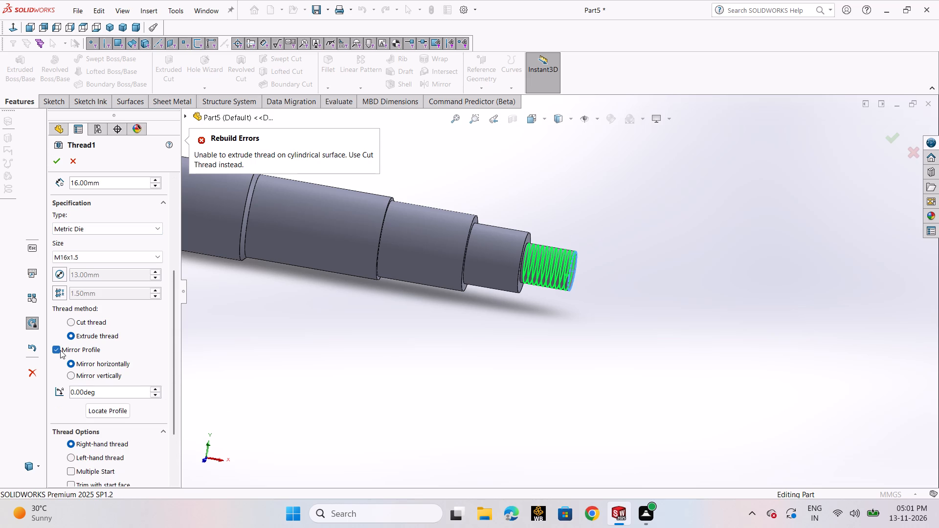
left_click(54, 155)
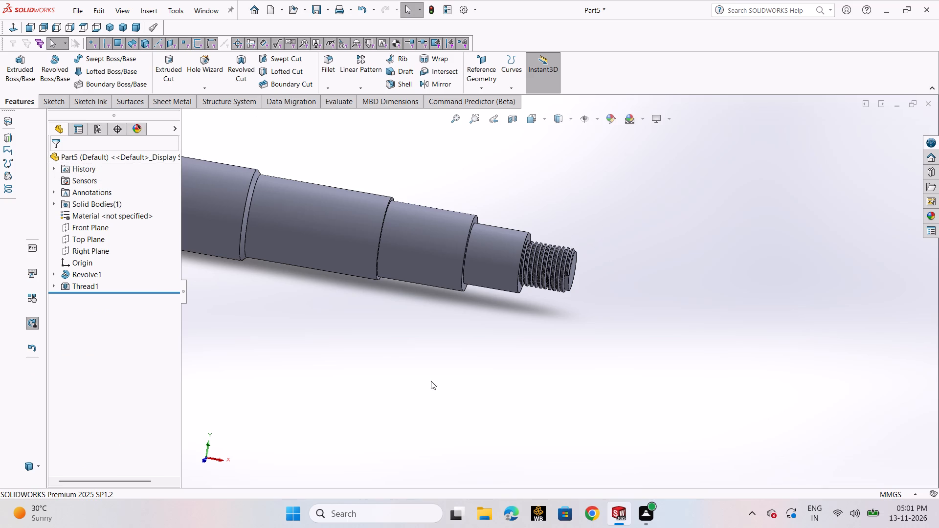
Examine the edited thread up close on the shaft's end, finishing with an isometric view of the whole shaft.
scroll(544, 285, "down", 3)
scroll(574, 274, "up", 1)
scroll(583, 267, "down", 5)
left_click(636, 303)
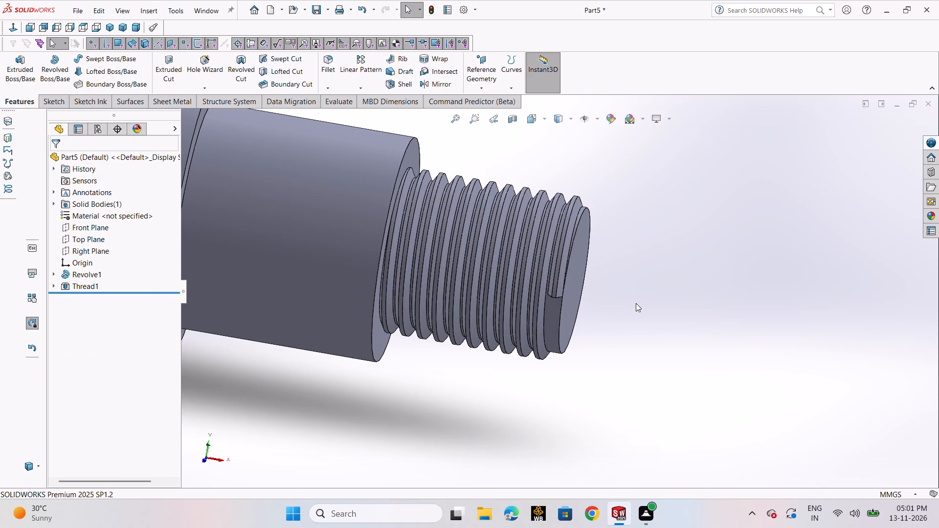
middle_click_drag(650, 299, 651, 297)
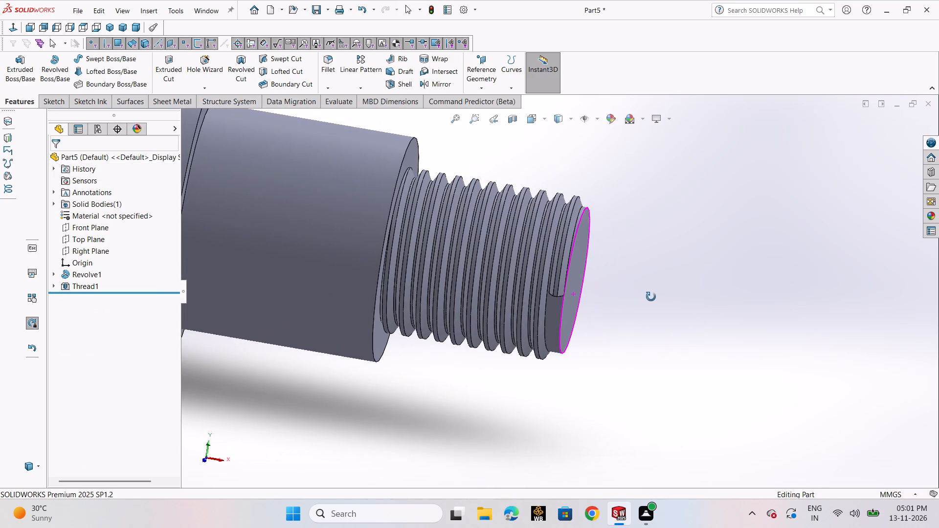
middle_click_drag(651, 297, 638, 276)
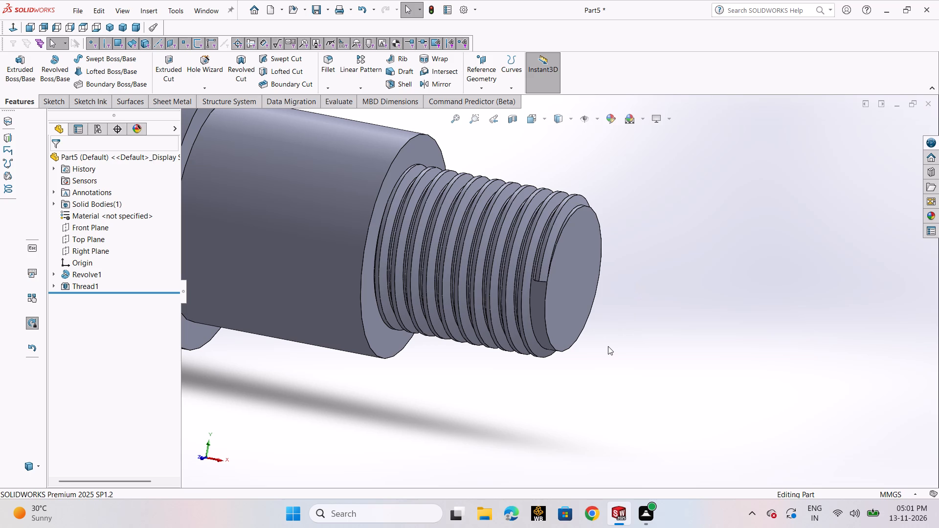
key("ctrl+7")
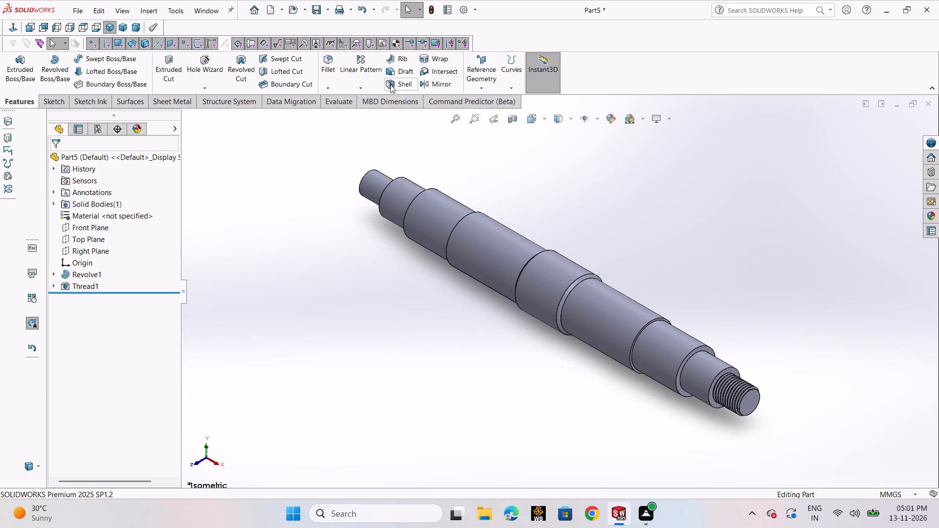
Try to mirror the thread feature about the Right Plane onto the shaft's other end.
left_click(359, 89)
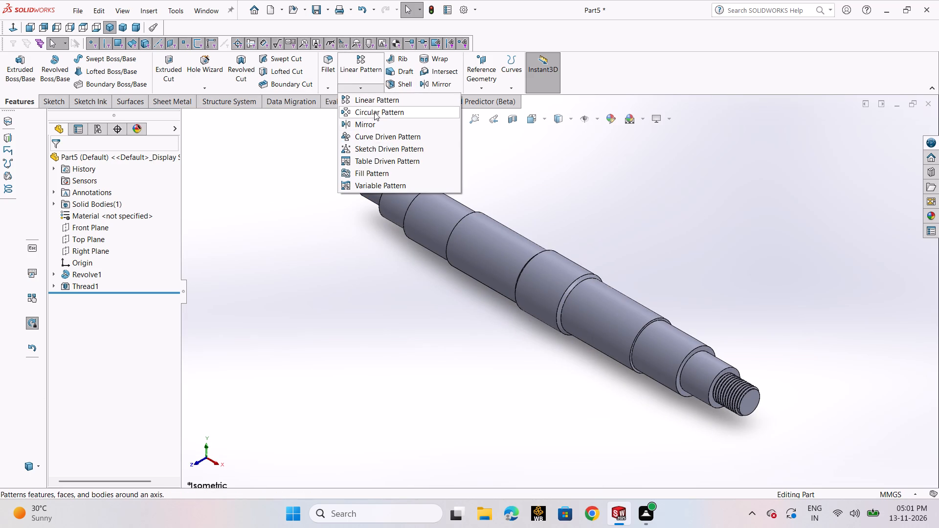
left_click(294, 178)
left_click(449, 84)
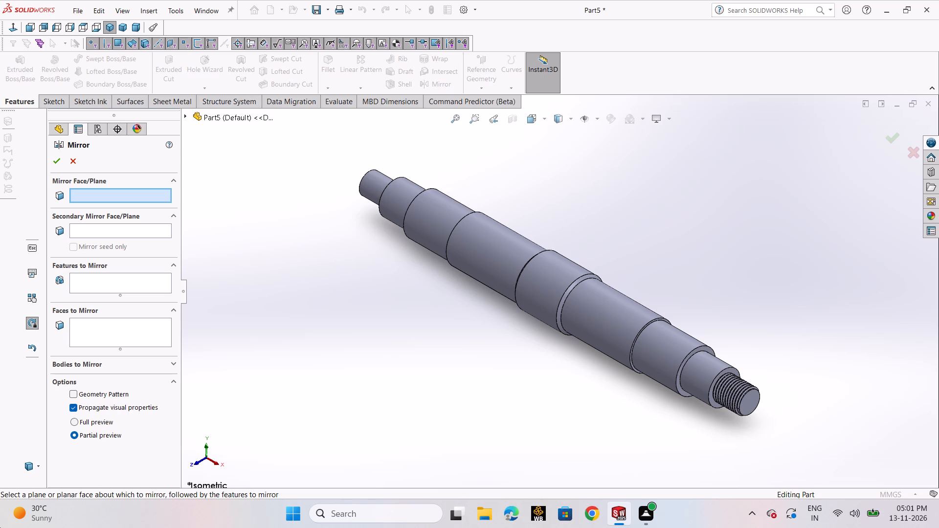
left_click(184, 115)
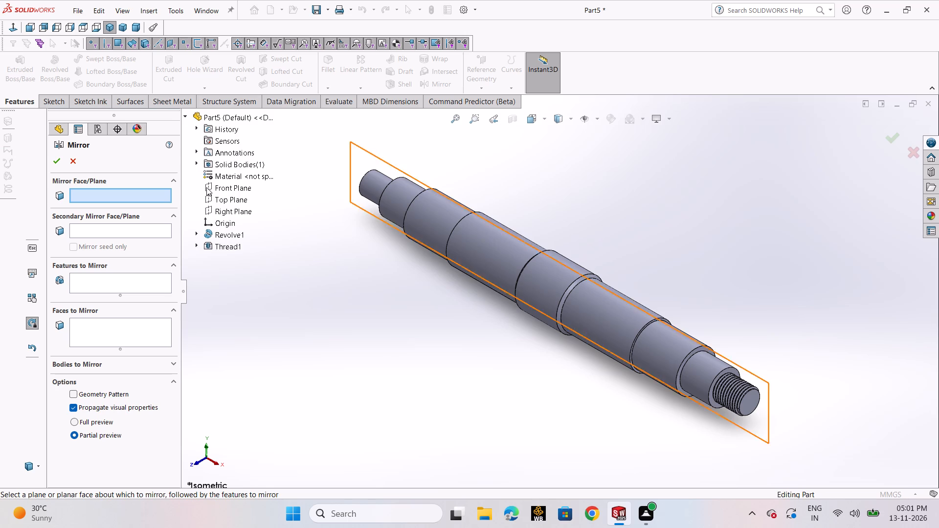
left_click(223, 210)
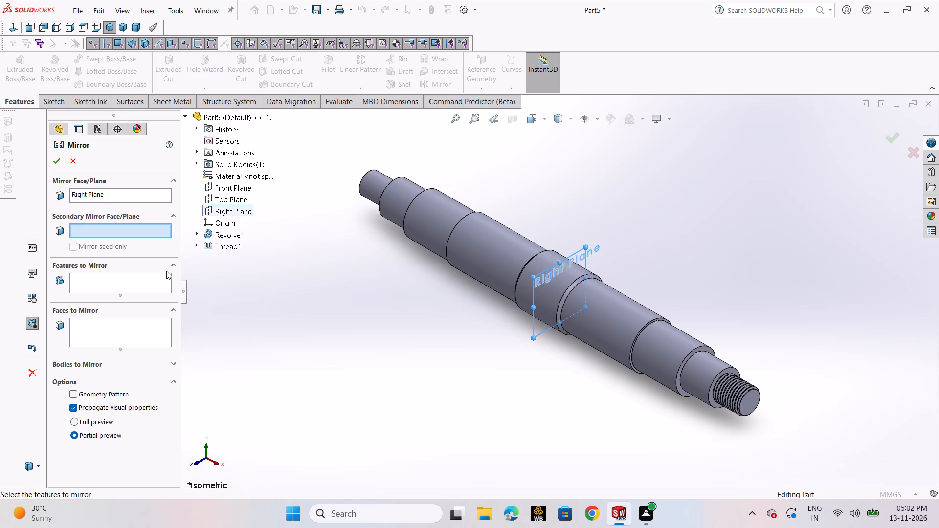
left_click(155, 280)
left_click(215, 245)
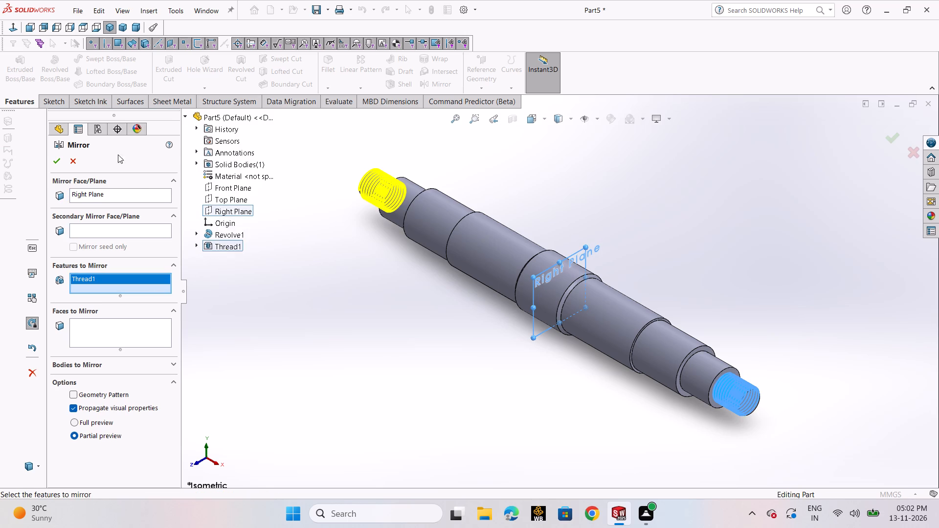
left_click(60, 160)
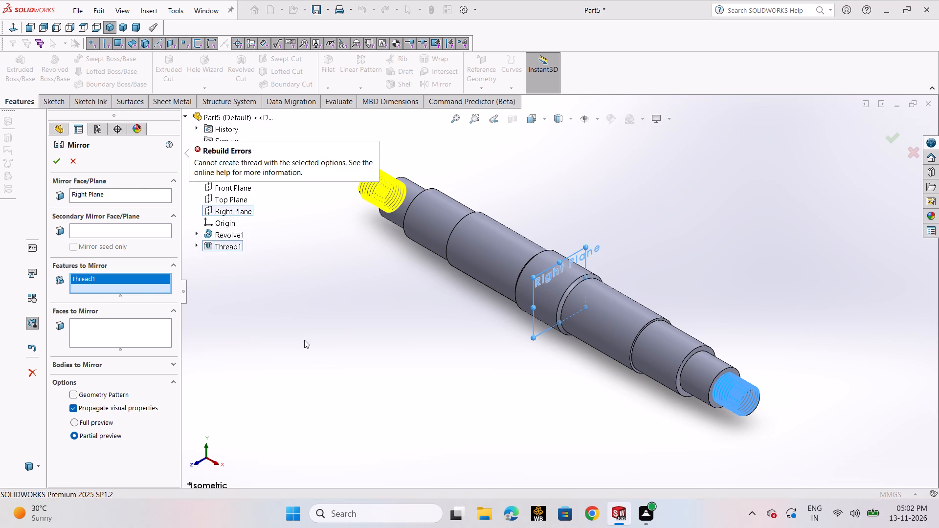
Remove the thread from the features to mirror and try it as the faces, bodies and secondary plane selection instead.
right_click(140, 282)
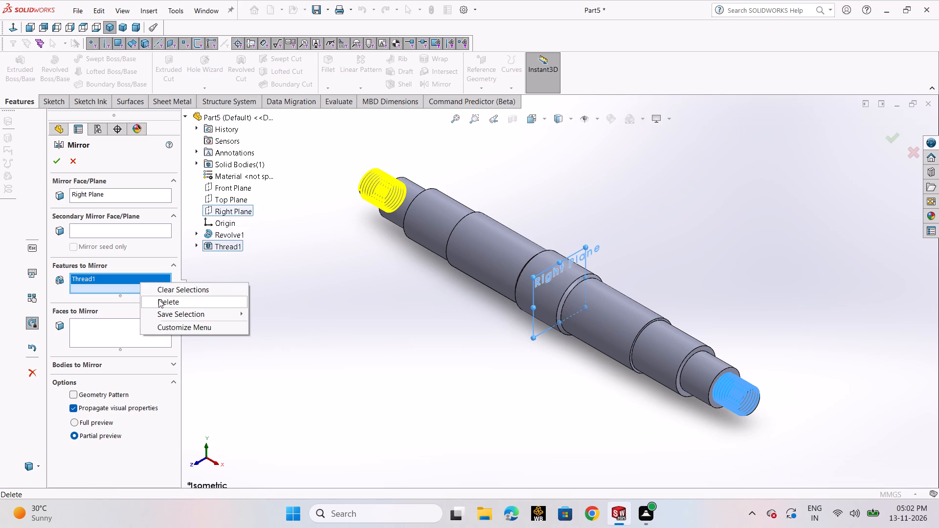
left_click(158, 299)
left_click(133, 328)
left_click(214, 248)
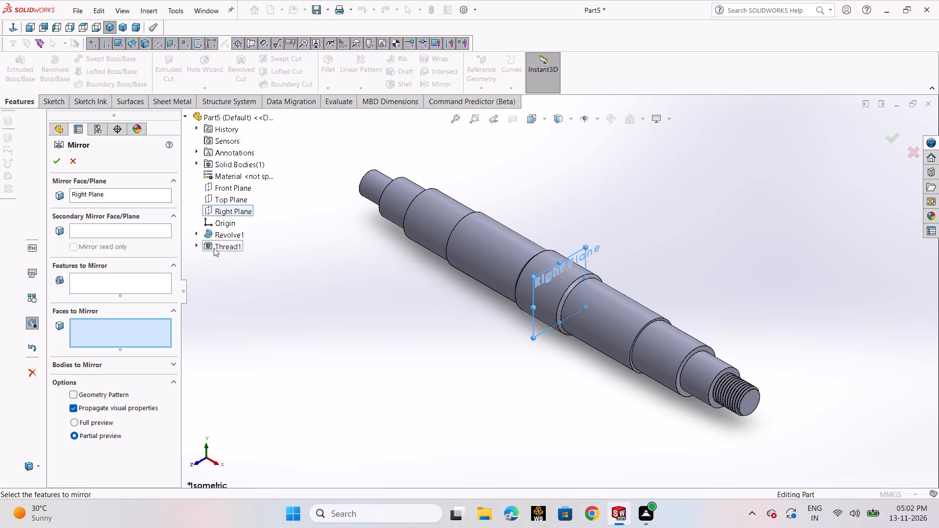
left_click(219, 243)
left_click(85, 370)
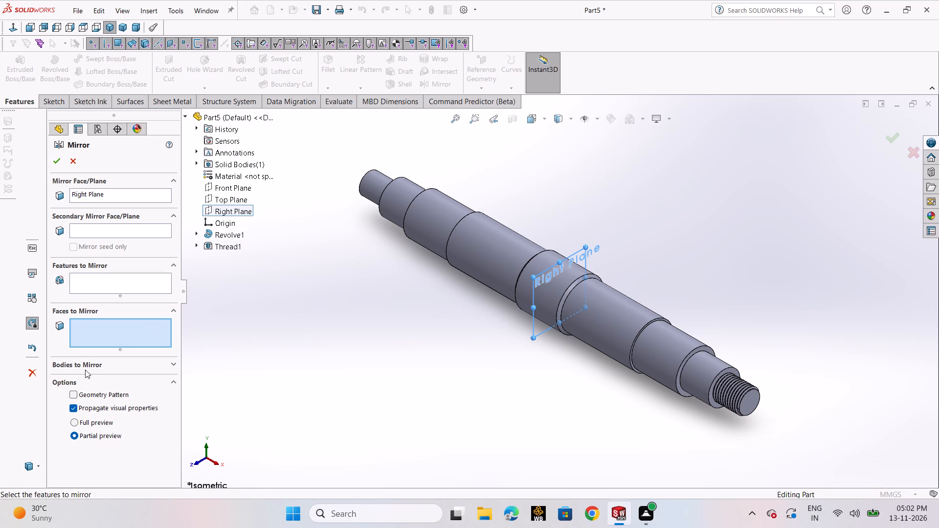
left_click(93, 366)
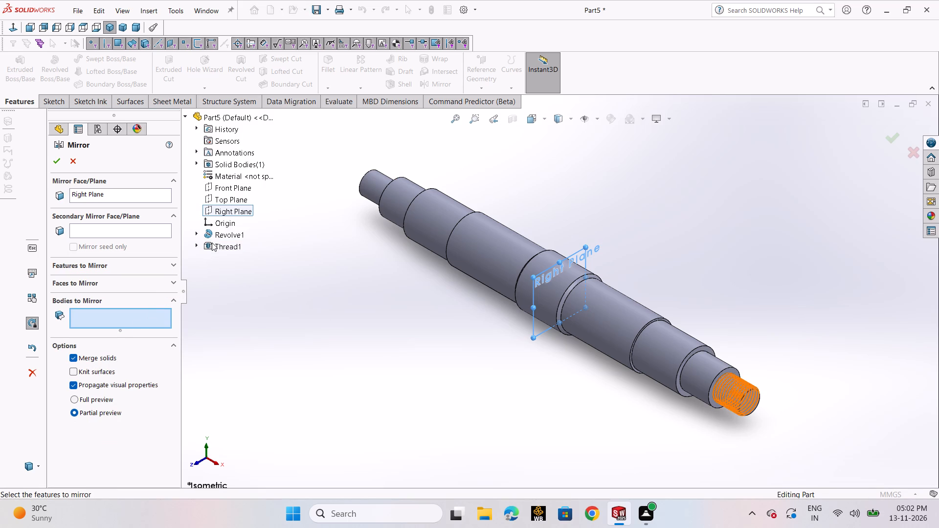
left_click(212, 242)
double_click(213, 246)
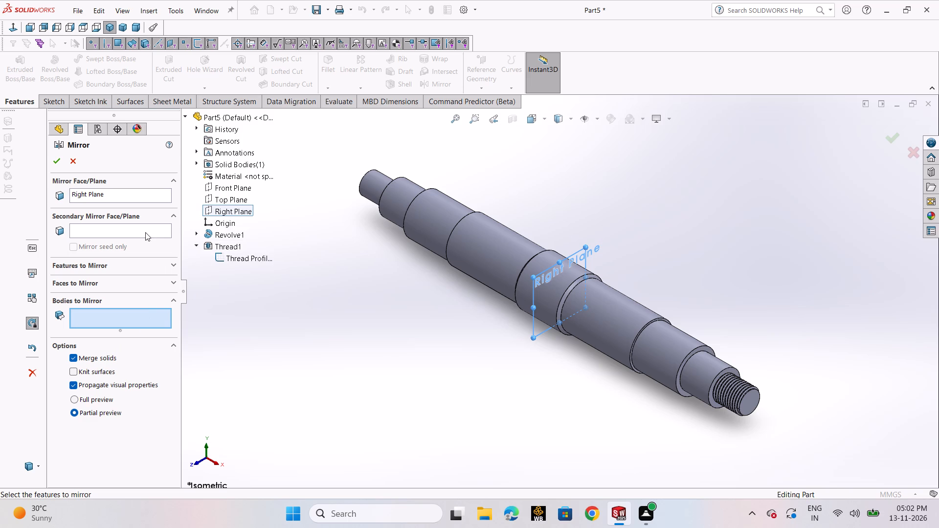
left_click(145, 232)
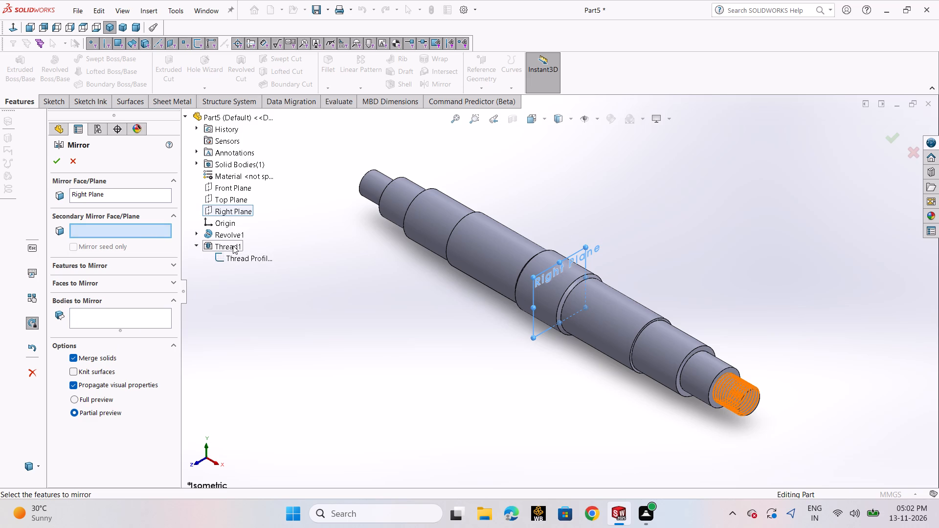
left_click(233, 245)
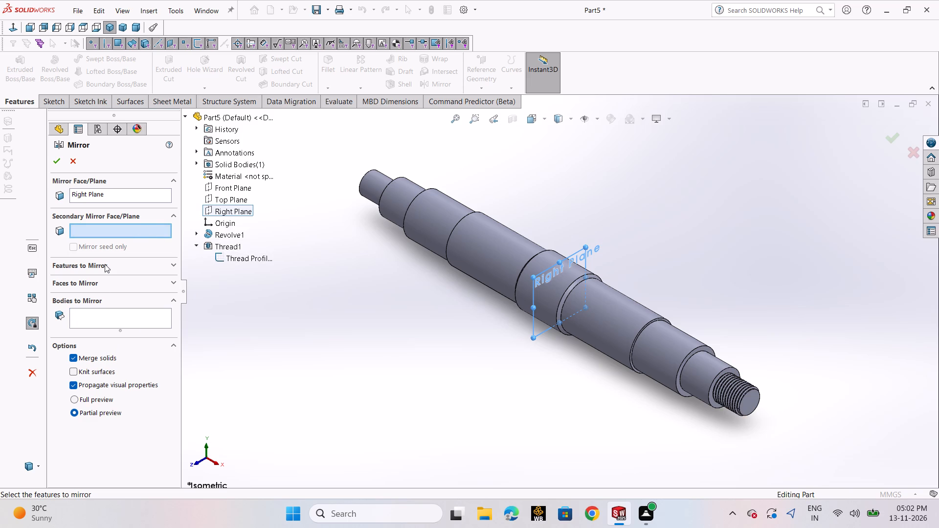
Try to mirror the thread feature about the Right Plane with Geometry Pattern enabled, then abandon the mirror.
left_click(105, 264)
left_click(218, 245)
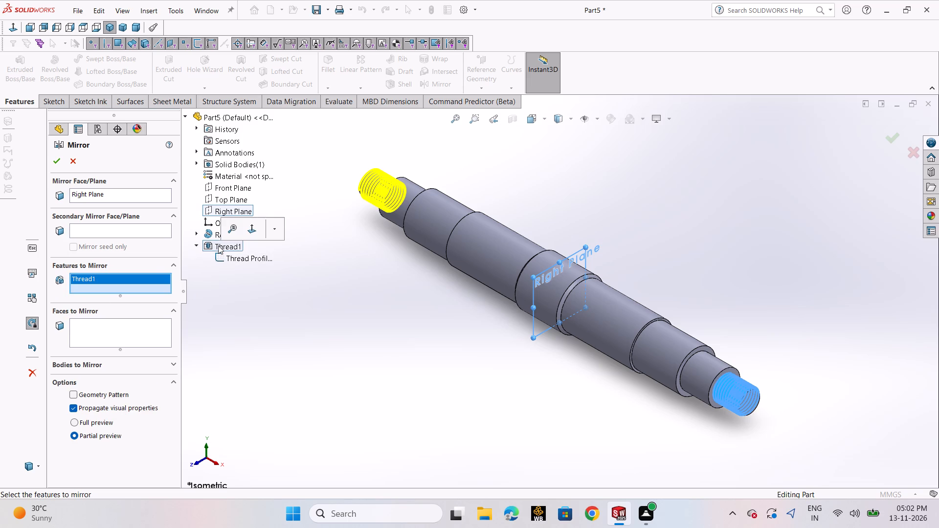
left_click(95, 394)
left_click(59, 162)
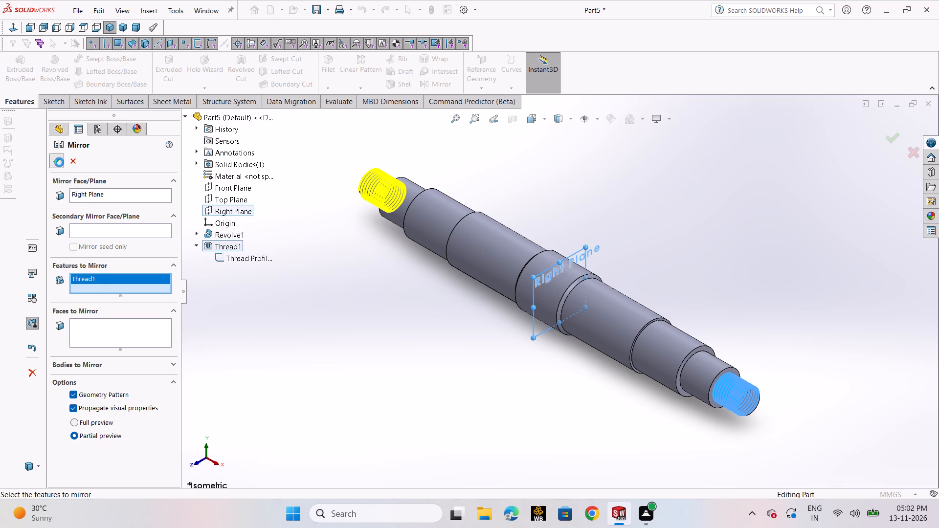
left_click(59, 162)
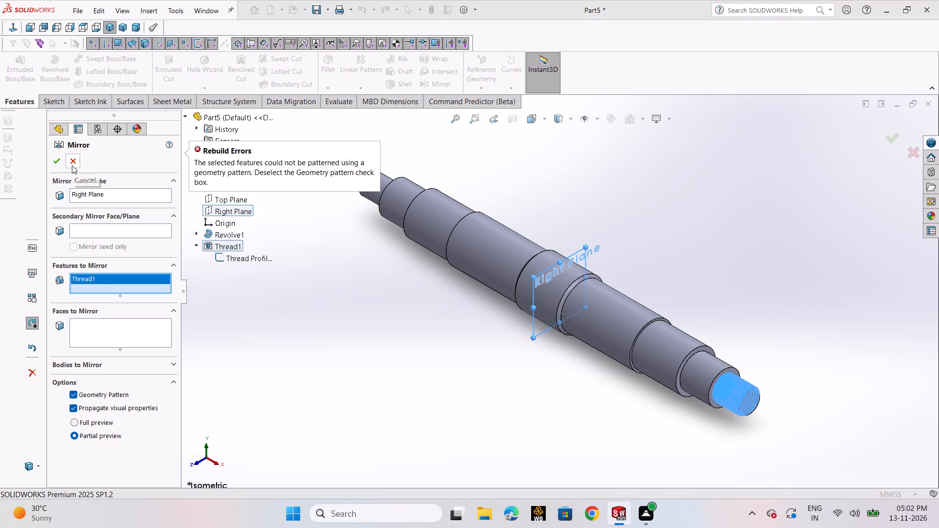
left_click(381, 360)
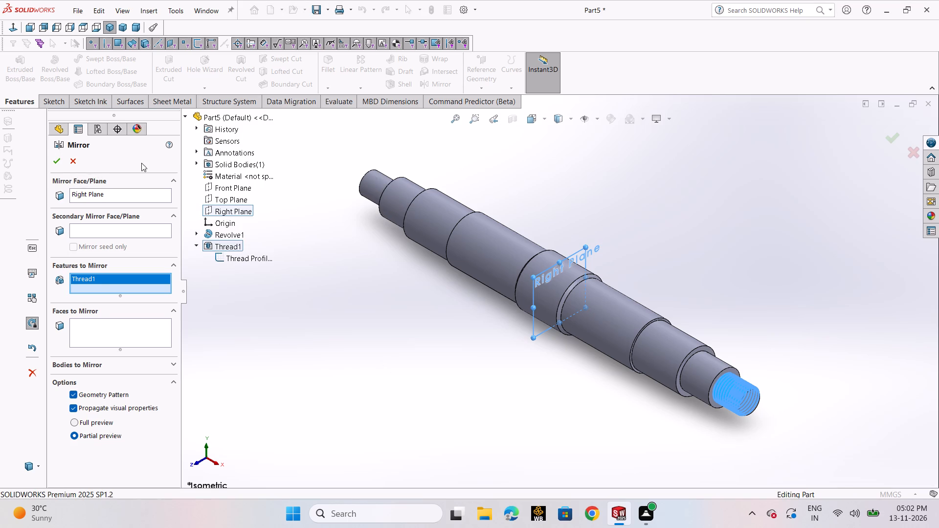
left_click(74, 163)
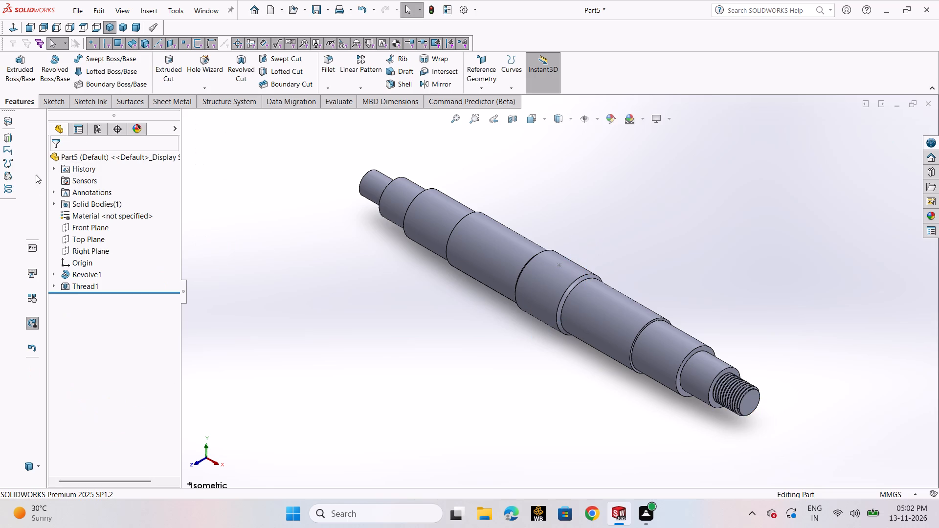
Review the existing thread's location, specification, method and preview settings.
left_click(80, 285)
left_click(91, 255)
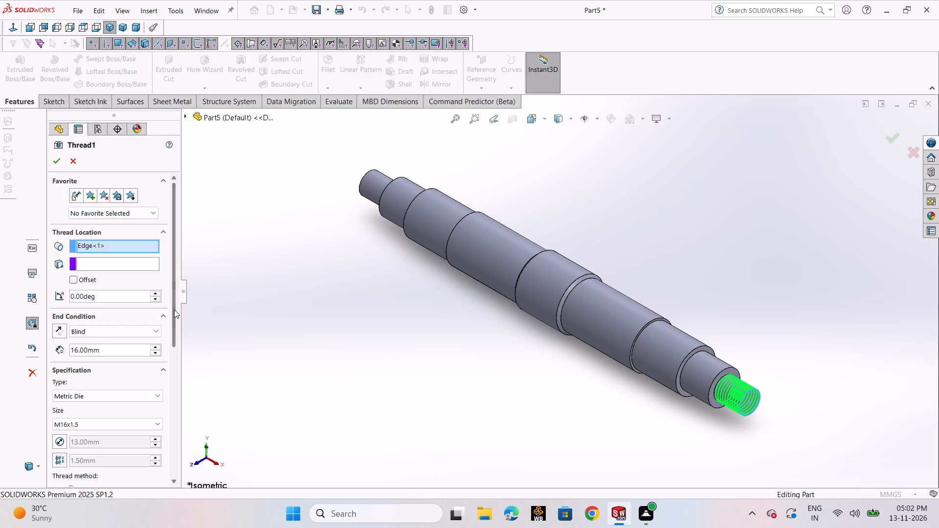
scroll(174, 313, "down", 5)
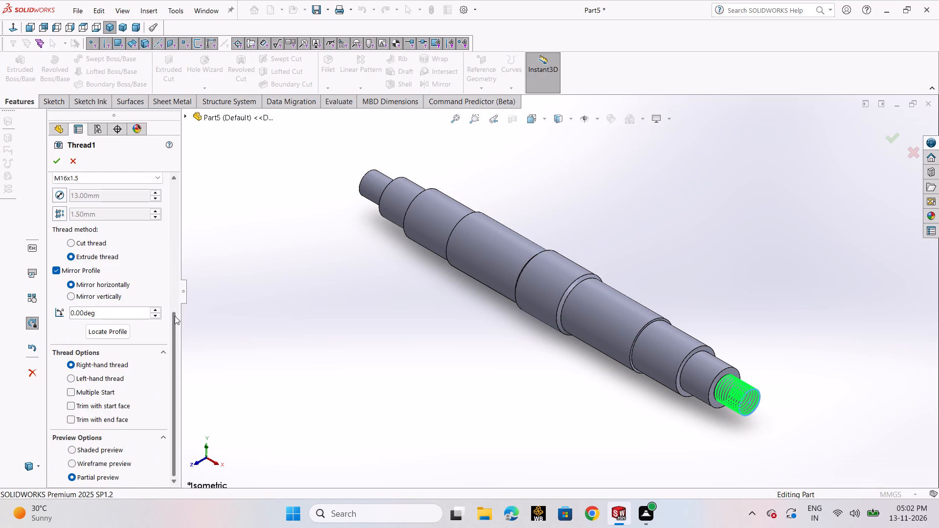
scroll(175, 316, "up", 5)
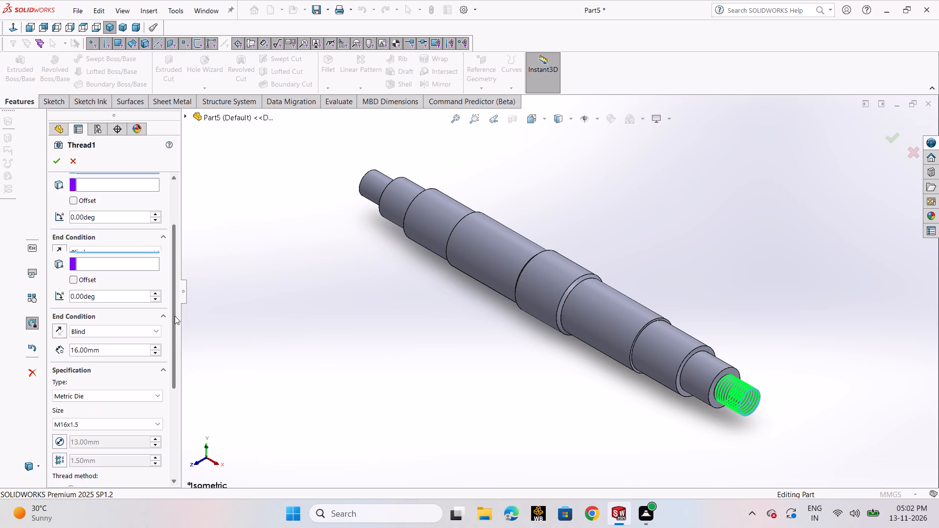
left_click(58, 164)
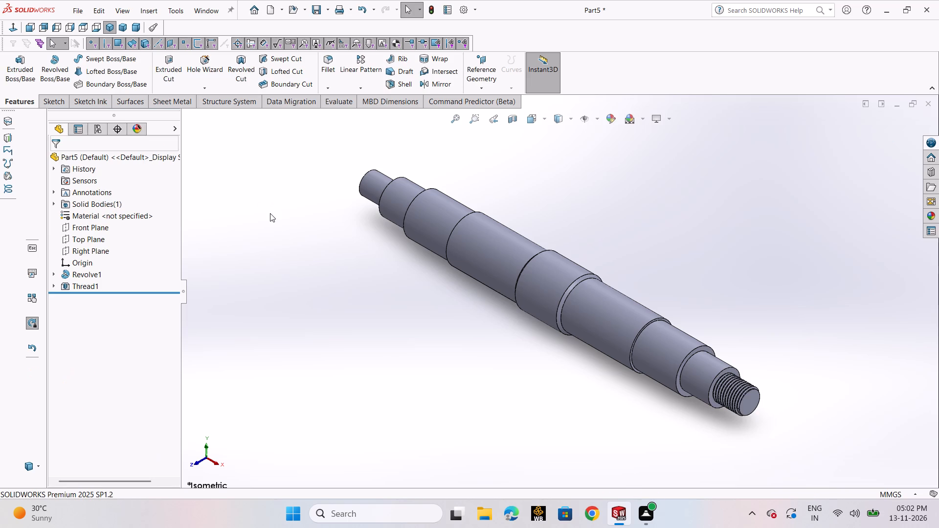
Add a 16 mm Metric Die M16x1.5 extruded thread on the shaft's unthreaded end edge, with its profile mirrored horizontally.
left_click(188, 90)
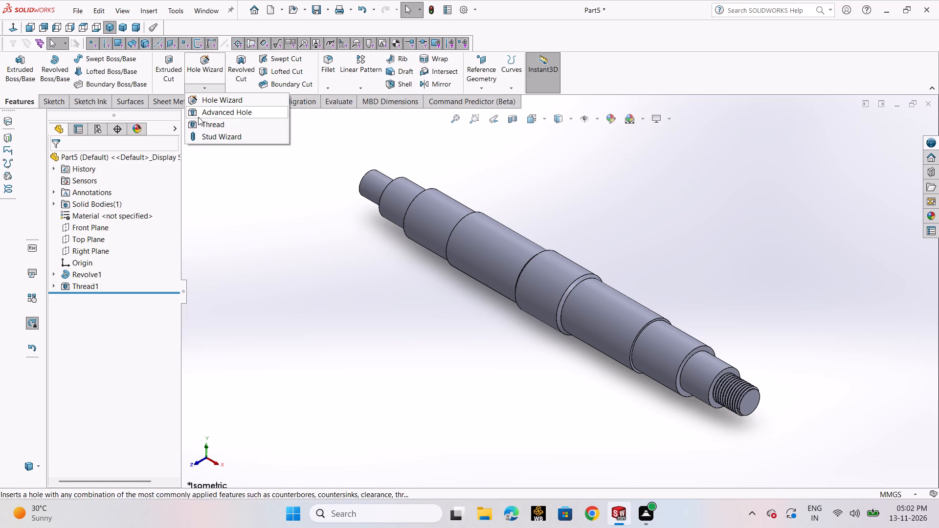
left_click(209, 126)
middle_click_drag(299, 236, 325, 299)
scroll(324, 162, "down", 4)
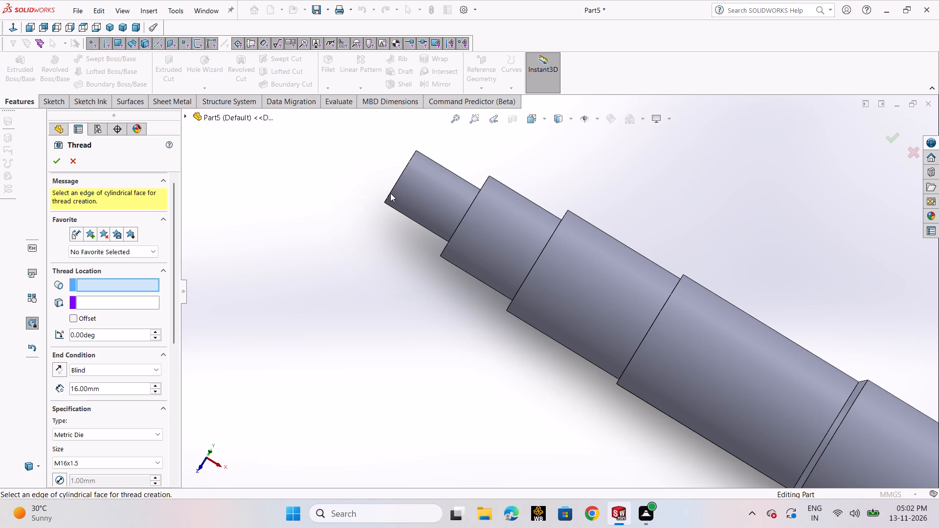
left_click(391, 190)
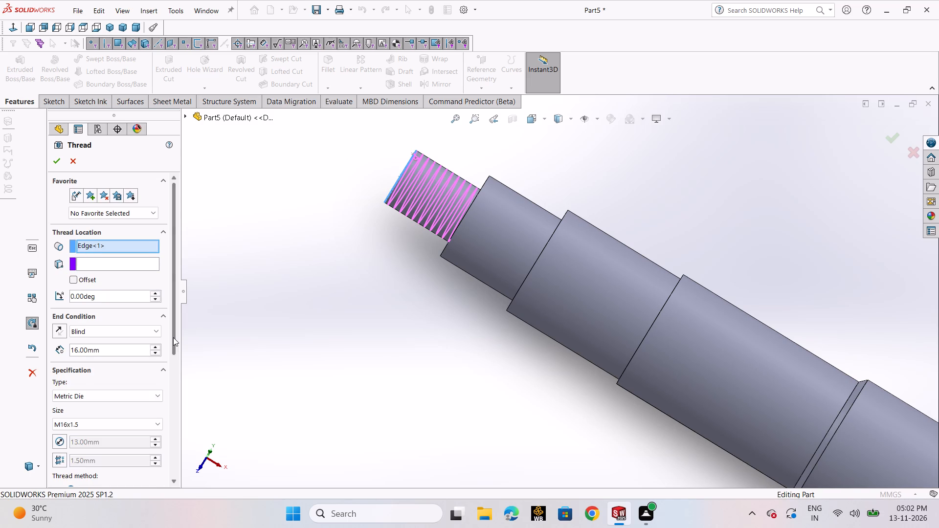
scroll(173, 337, "down", 3)
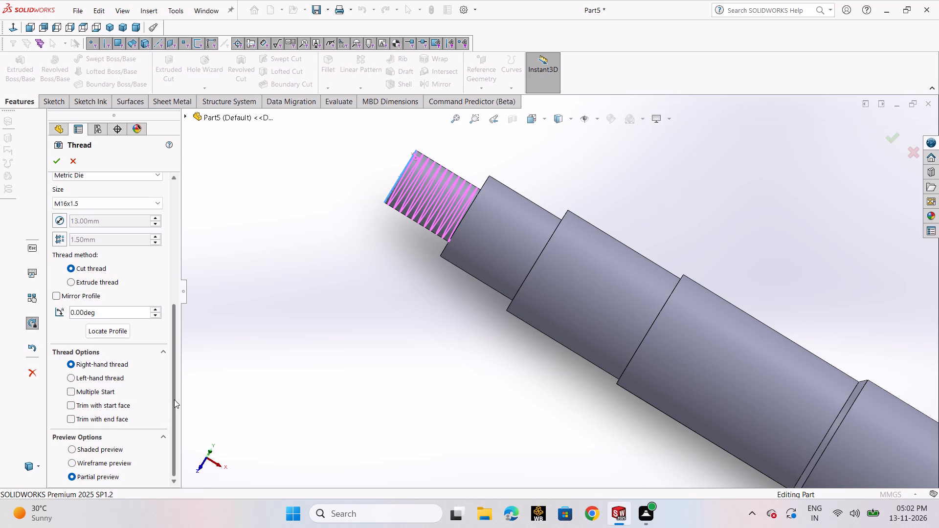
left_click(83, 296)
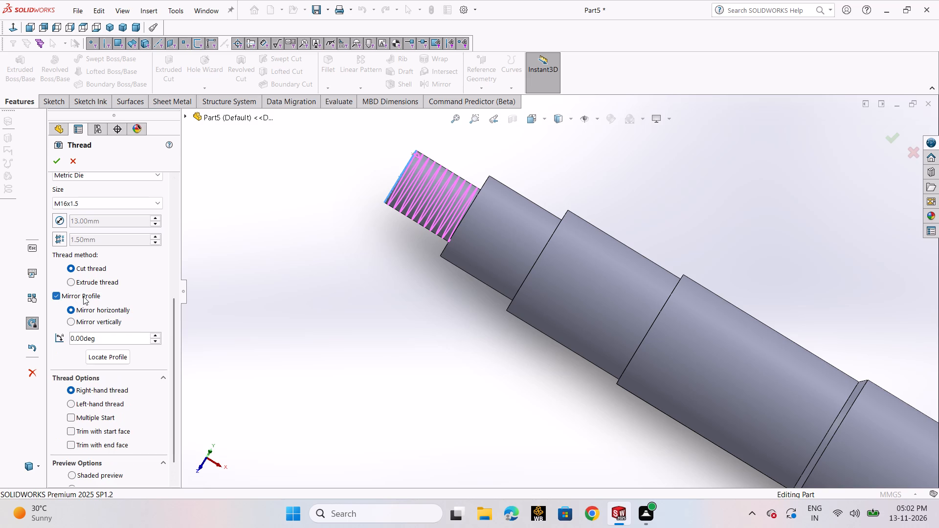
left_click(60, 161)
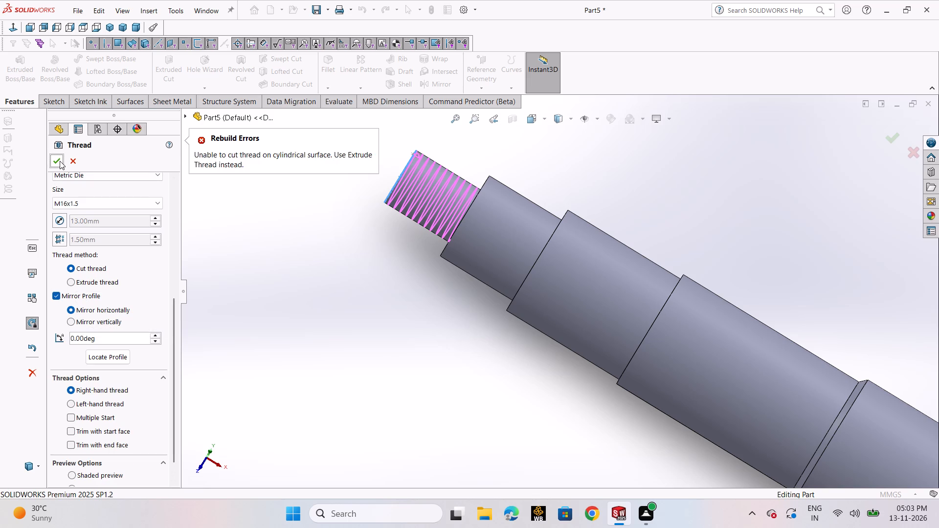
left_click(60, 161)
left_click(74, 280)
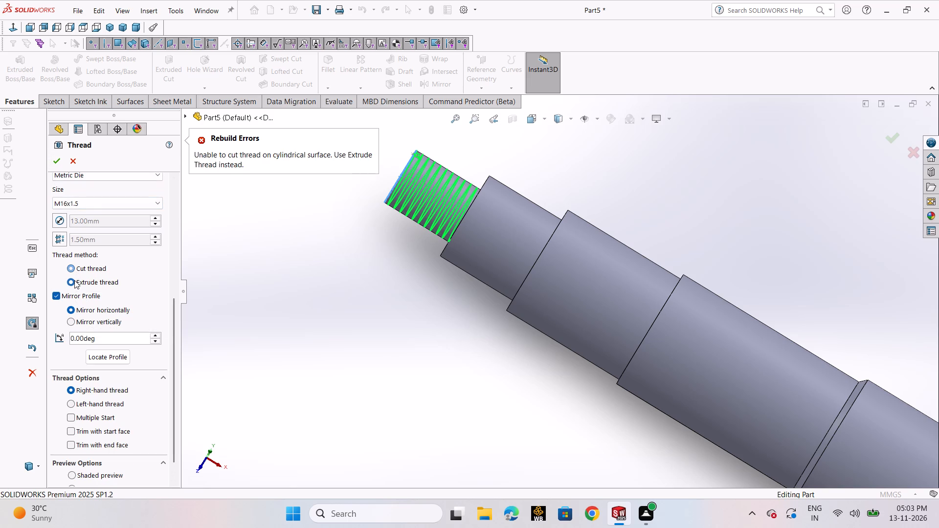
left_click(60, 164)
left_click(269, 284)
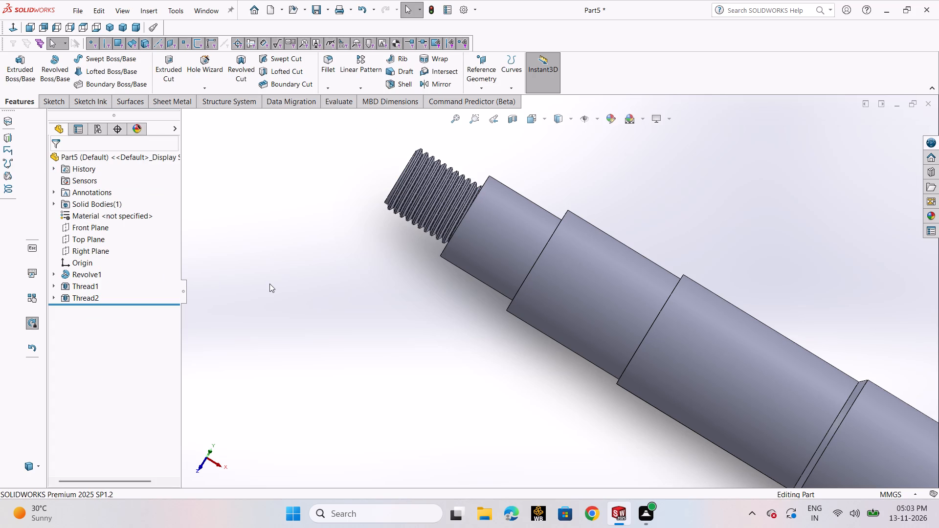
key("ctrl+7")
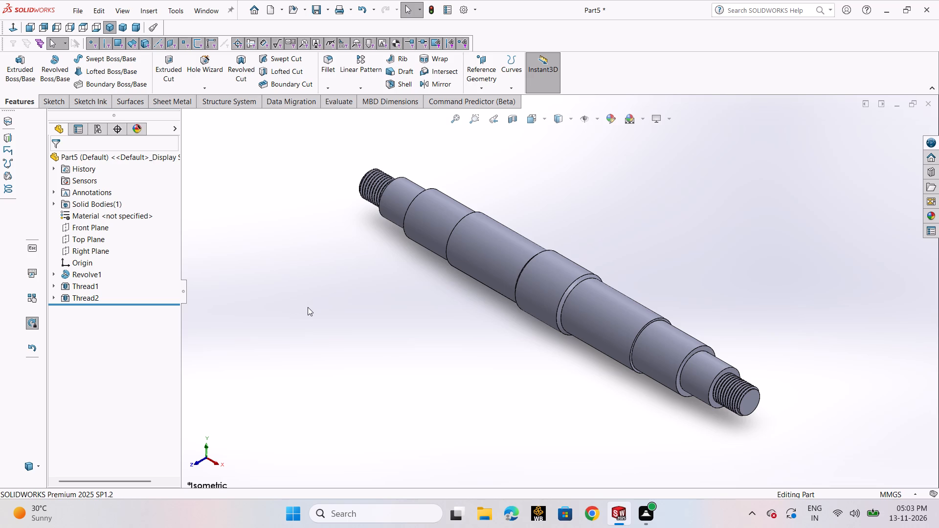
Reopen the revolve's profile sketch and set the length of the section adjoining the 2 mm chamfer to 22.5 mm.
key("ctrl+1")
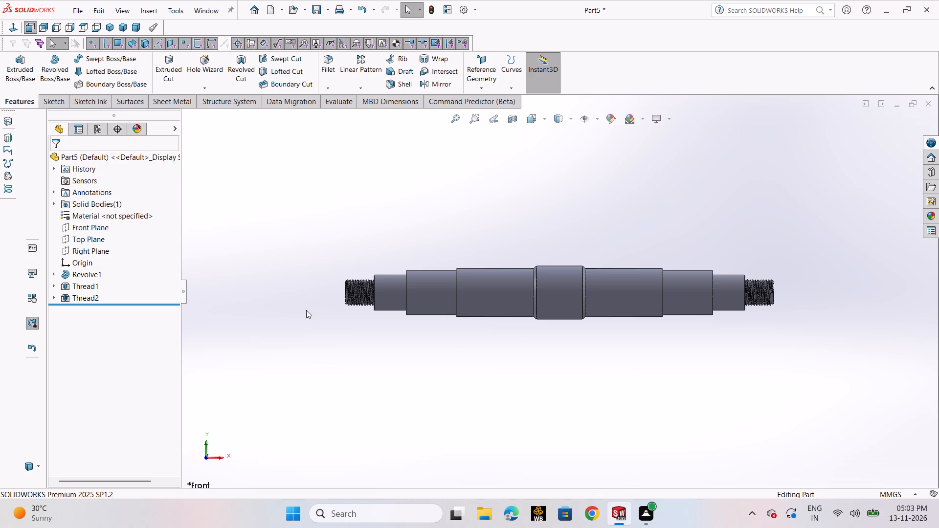
left_click(54, 273)
left_click(98, 289)
left_click(113, 258)
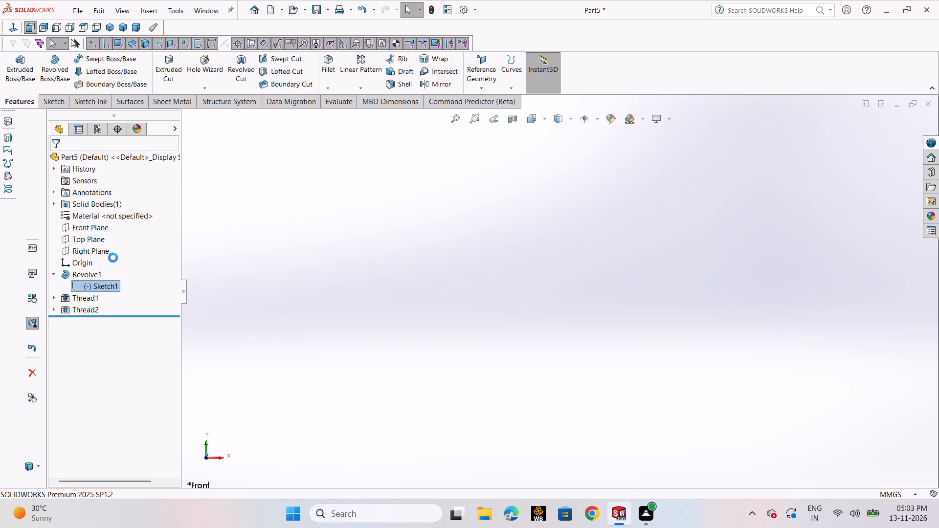
scroll(531, 321, "down", 2)
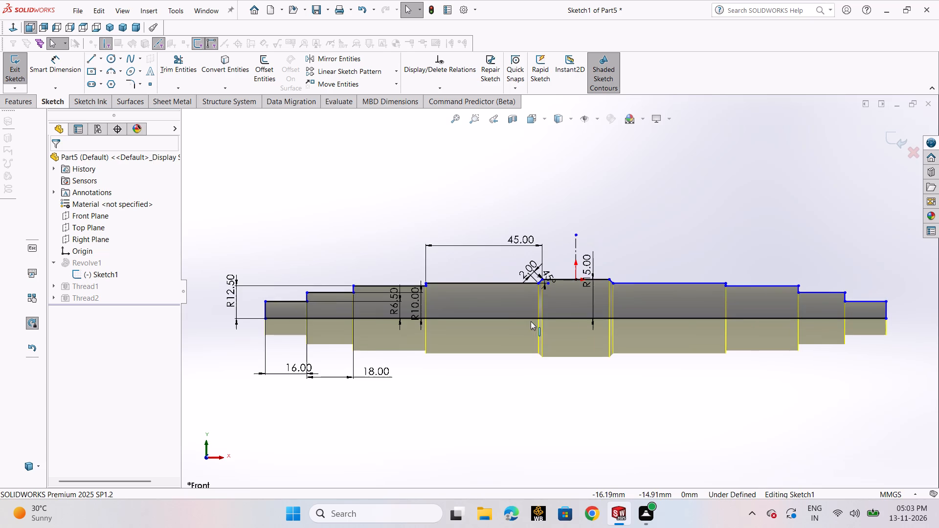
scroll(493, 293, "down", 2)
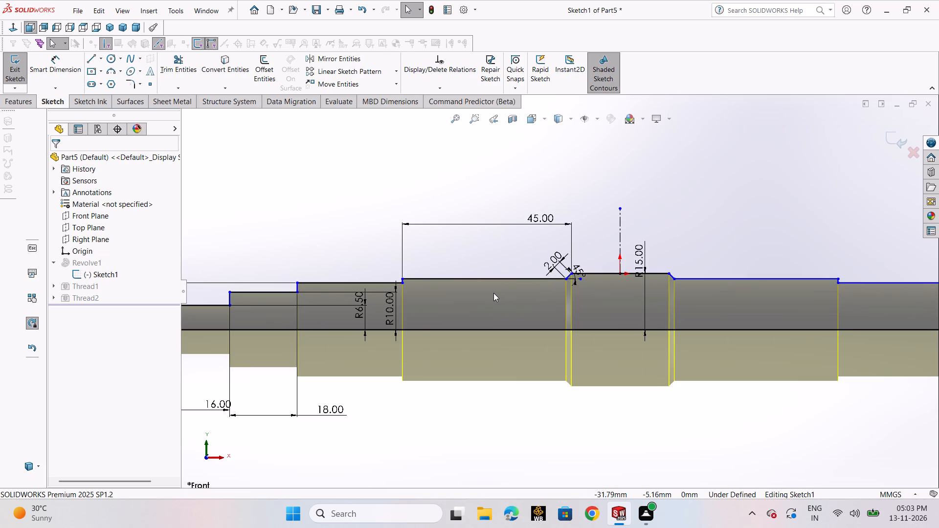
double_click(540, 220)
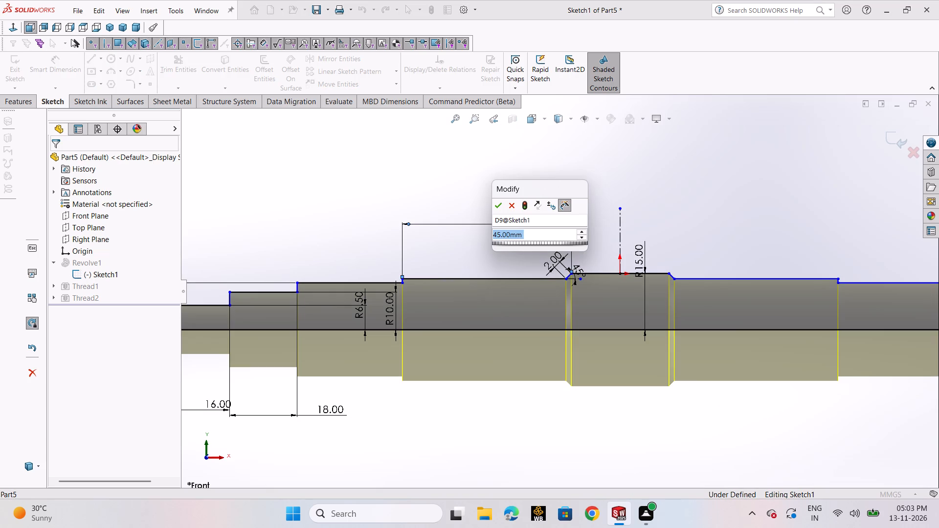
type("45/2")
key("Return")
scroll(432, 287, "down", 3)
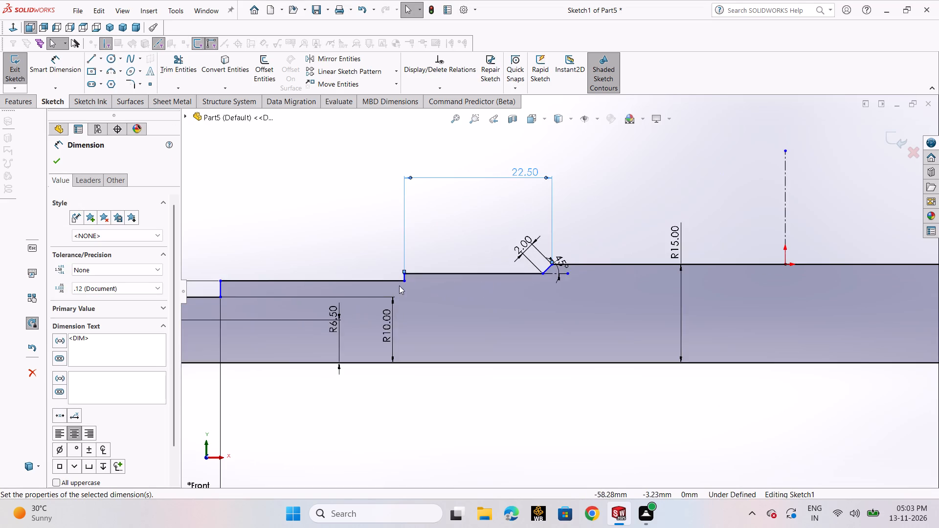
scroll(391, 286, "up", 6)
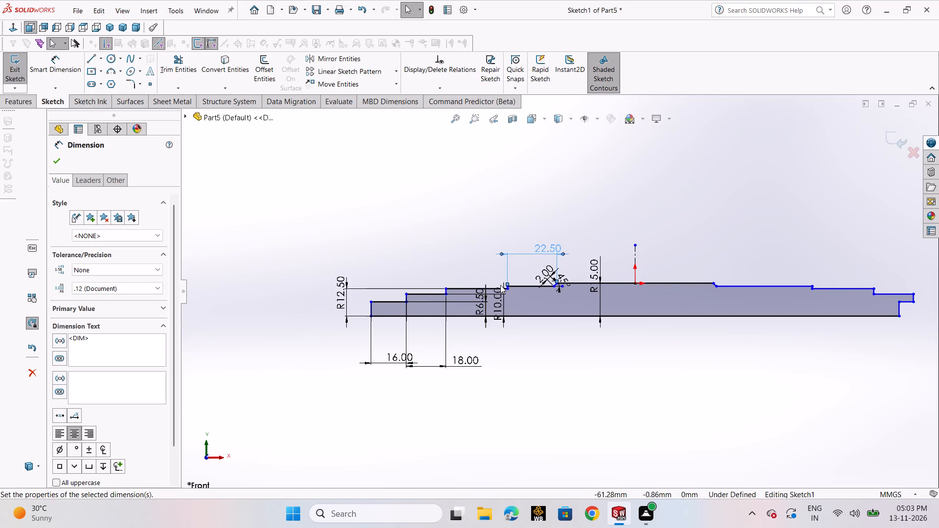
scroll(500, 285, "down", 7)
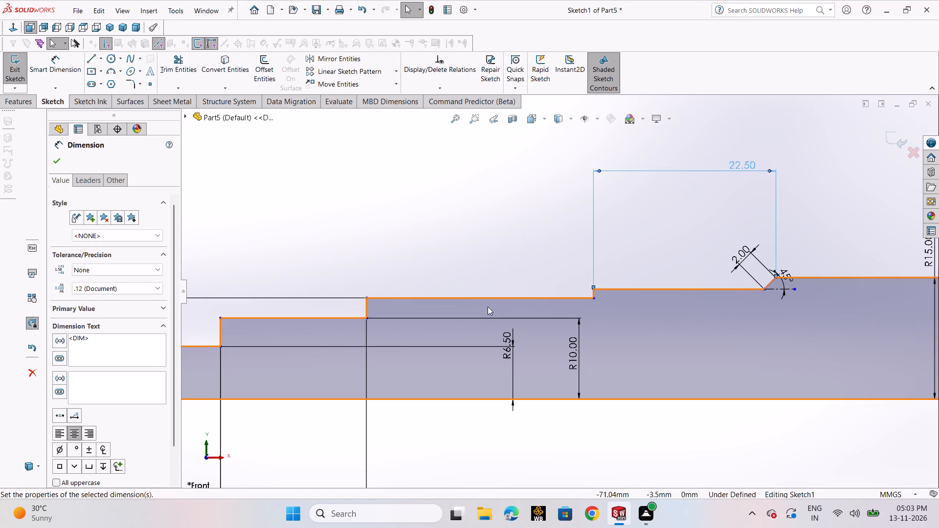
scroll(538, 301, "up", 5)
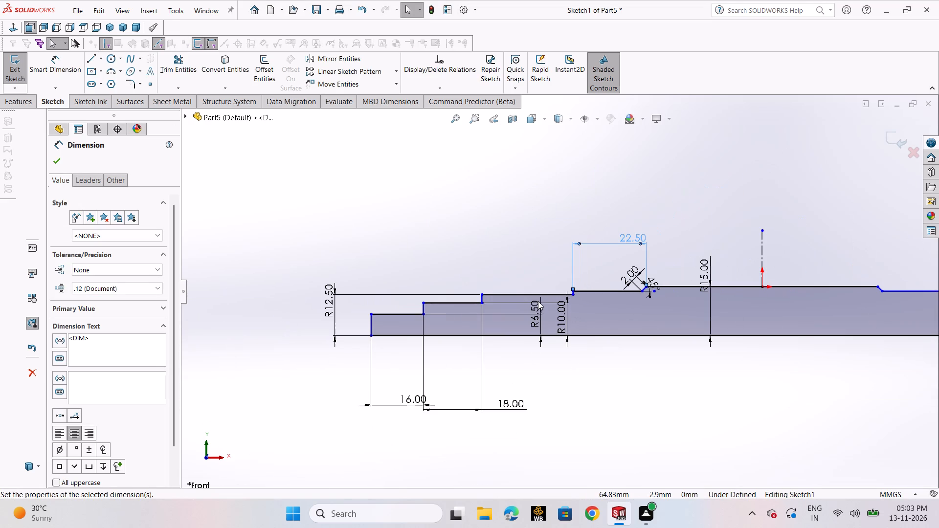
scroll(739, 288, "up", 2)
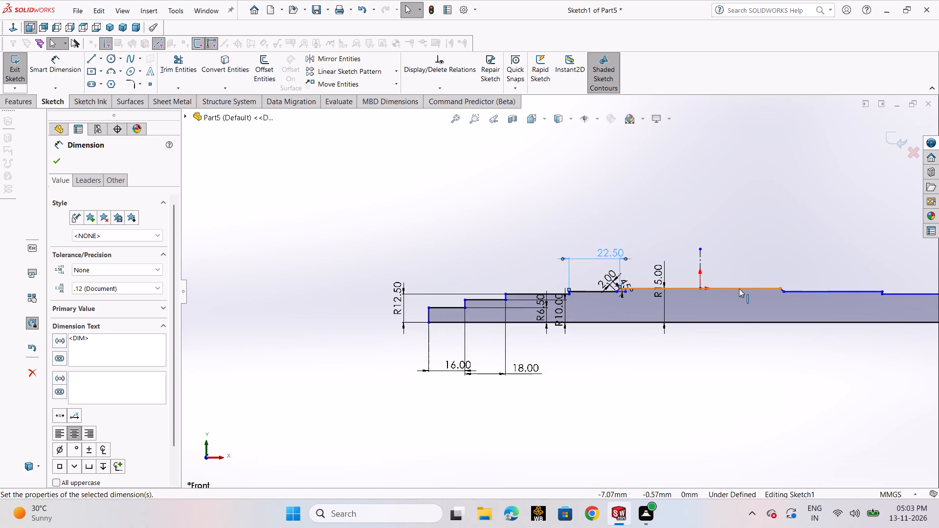
left_click(60, 163)
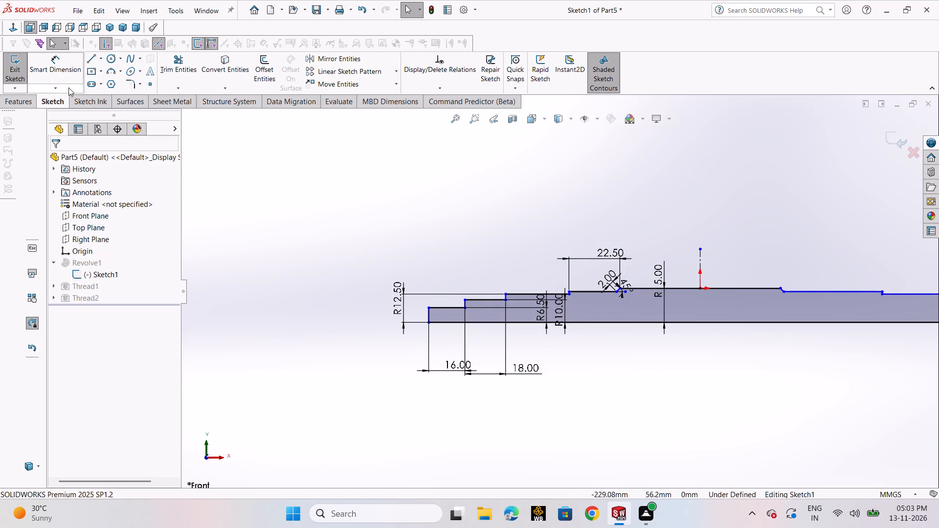
Dimension the top line of the central collar, centred on the origin, to 26 mm.
left_click(63, 71)
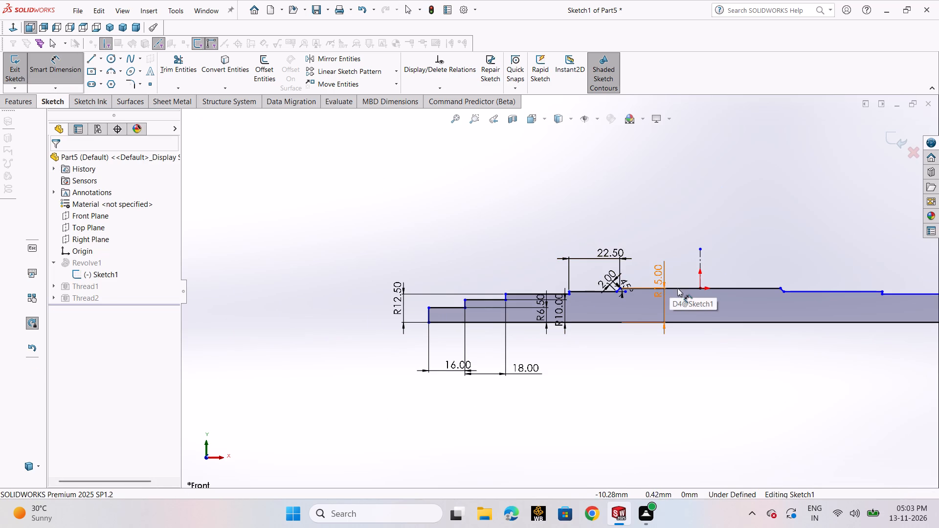
left_click(721, 287)
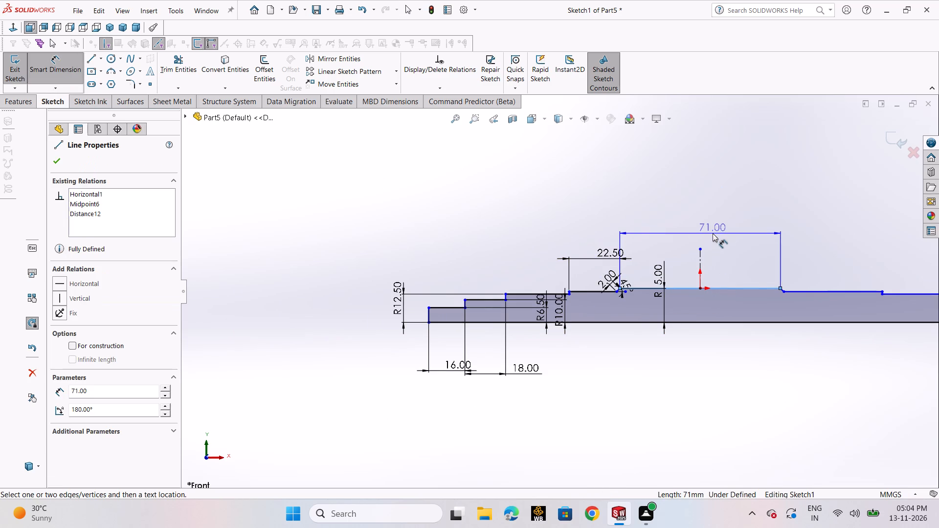
left_click(713, 233)
type("26")
key("Return")
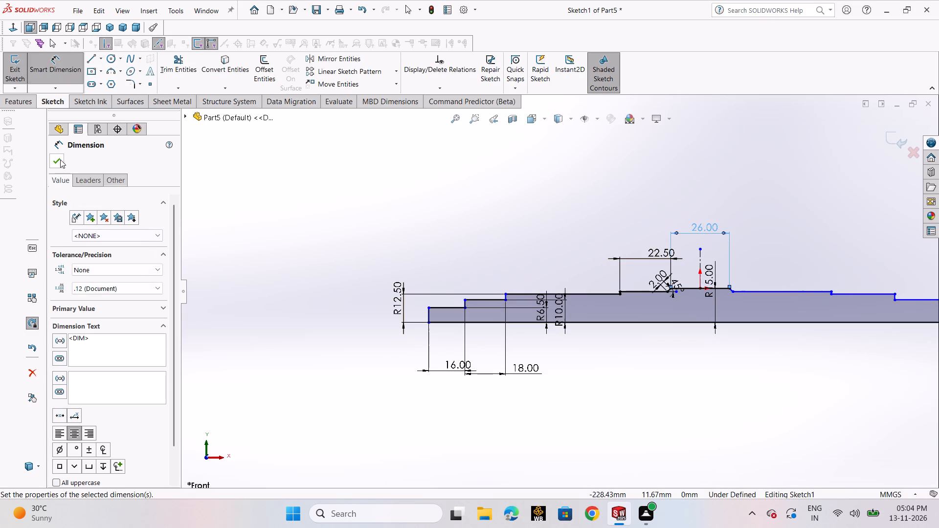
left_click(59, 160)
Dimension the R12.5 section's horizontal line, just outboard of the 22.5 mm section, to 14 mm.
scroll(624, 302, "down", 3)
scroll(661, 287, "down", 1)
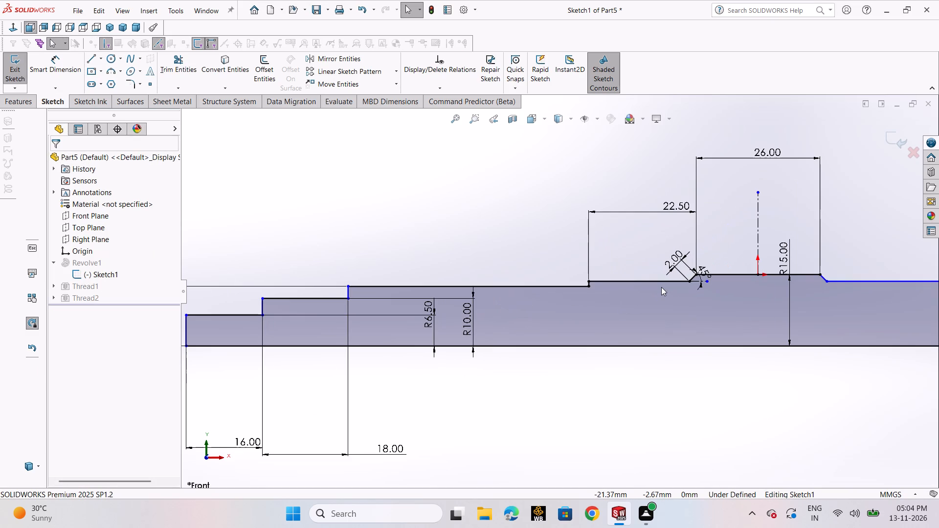
left_click(60, 72)
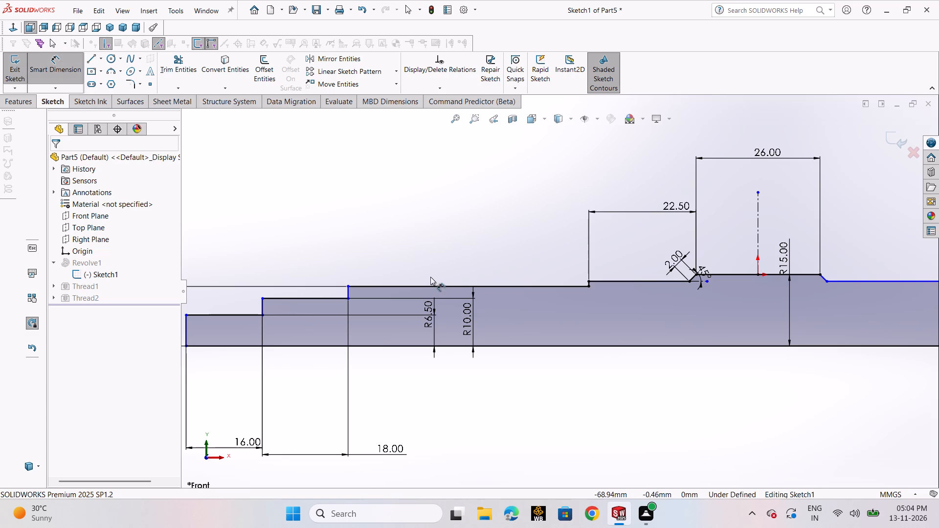
left_click(447, 284)
left_click(446, 240)
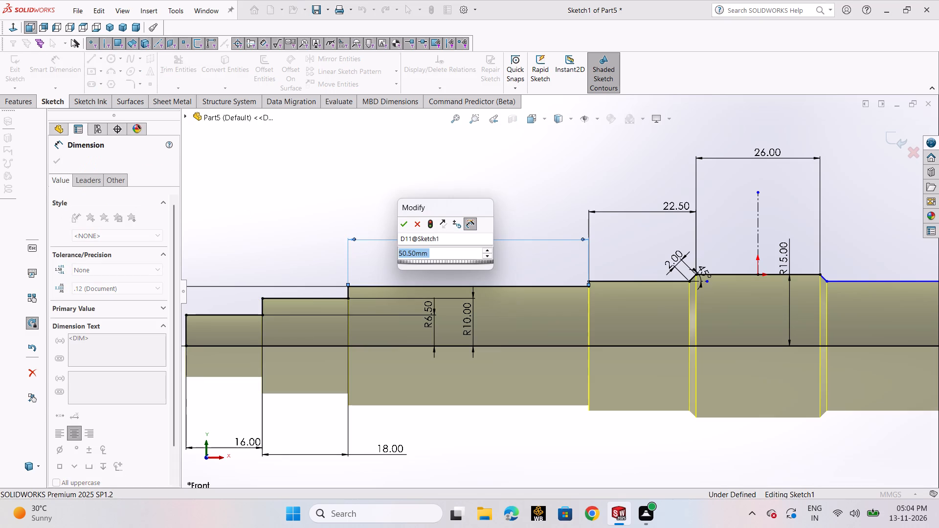
type("28/2")
key("Return")
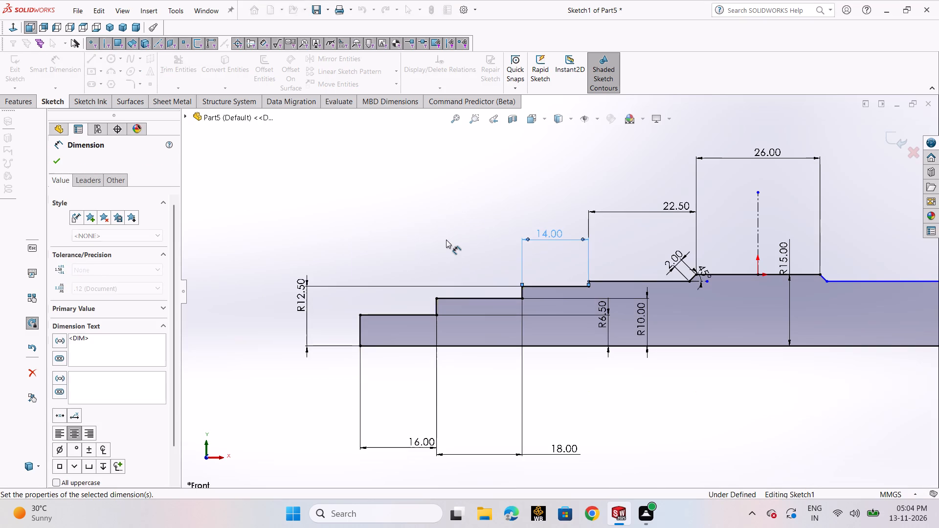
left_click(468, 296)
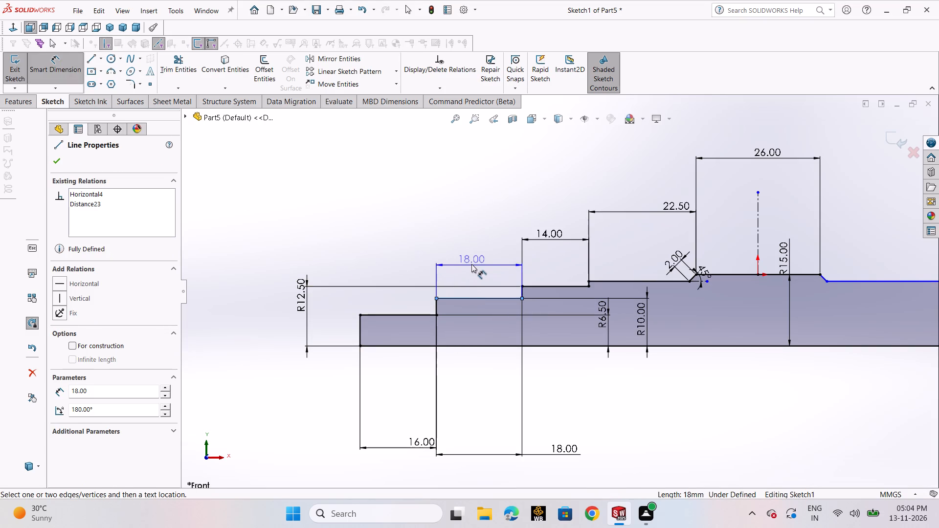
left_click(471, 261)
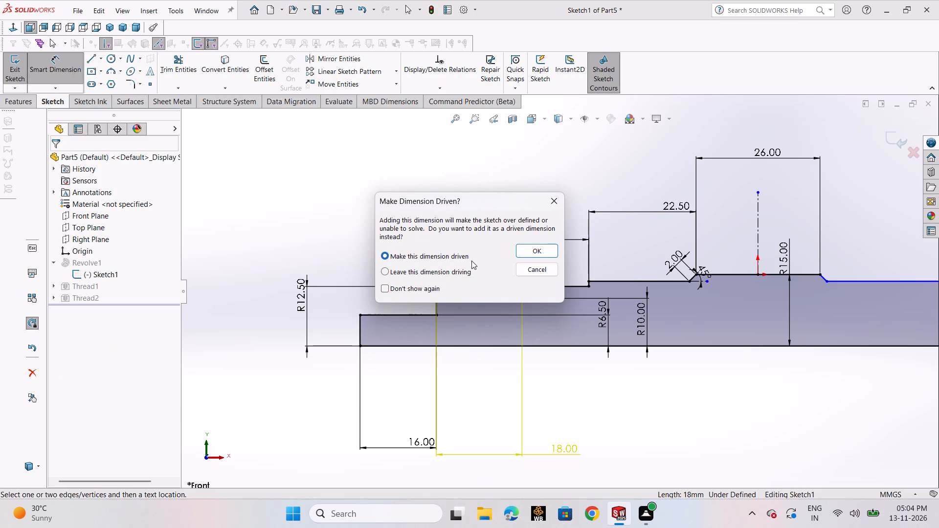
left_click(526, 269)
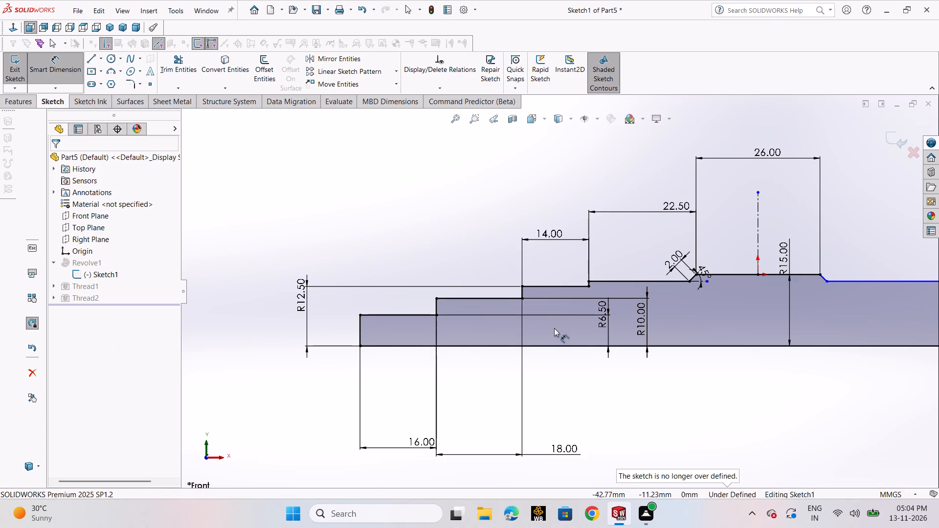
Set the R10 section's length to 9 mm and the outermost R6.5 end section's length to 8 mm.
double_click(565, 444)
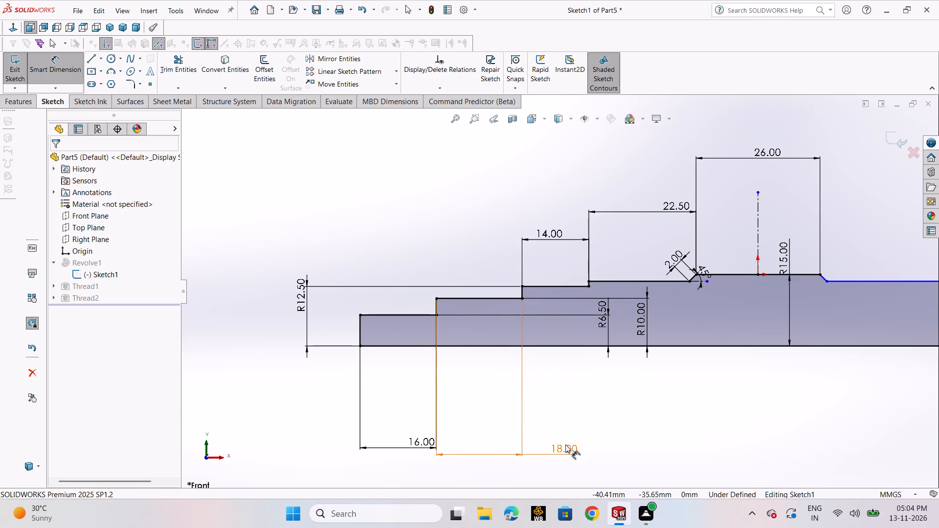
type("18/2")
key("Return")
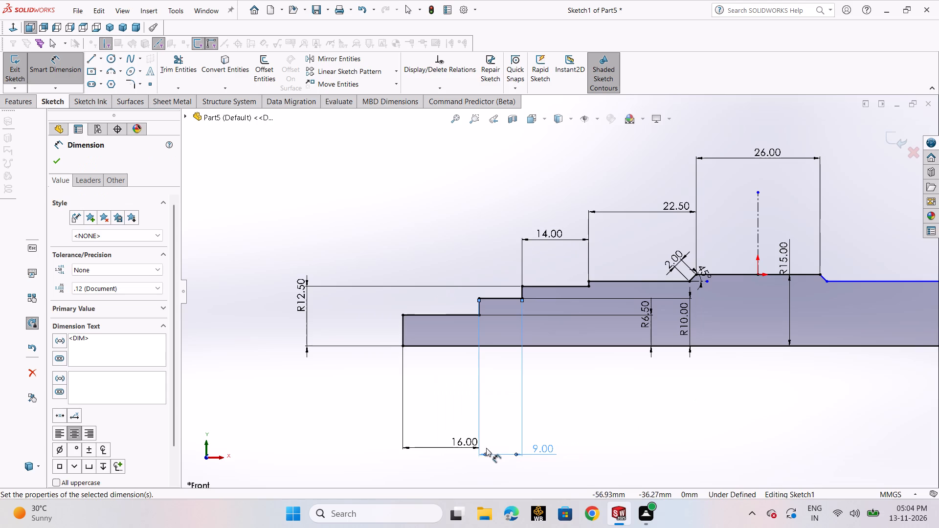
double_click(468, 448)
type("16/2")
key("Return")
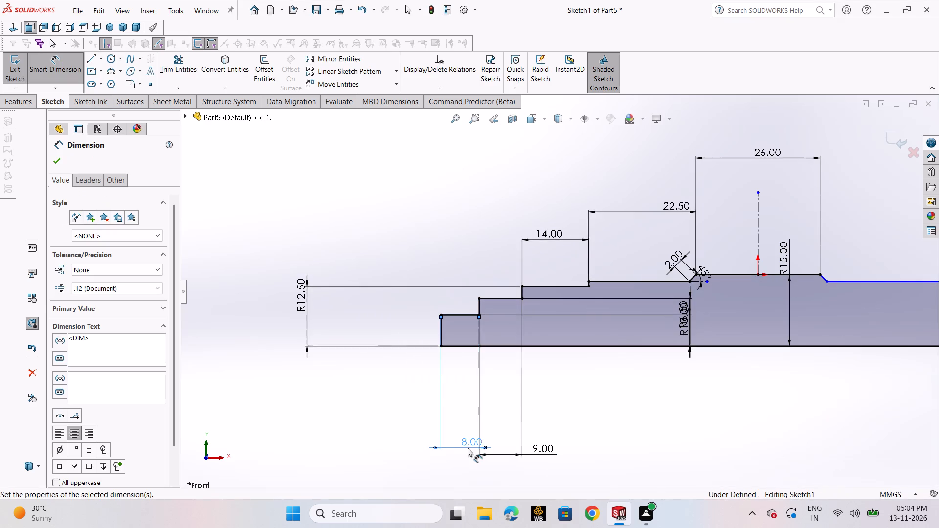
scroll(667, 371, "up", 6)
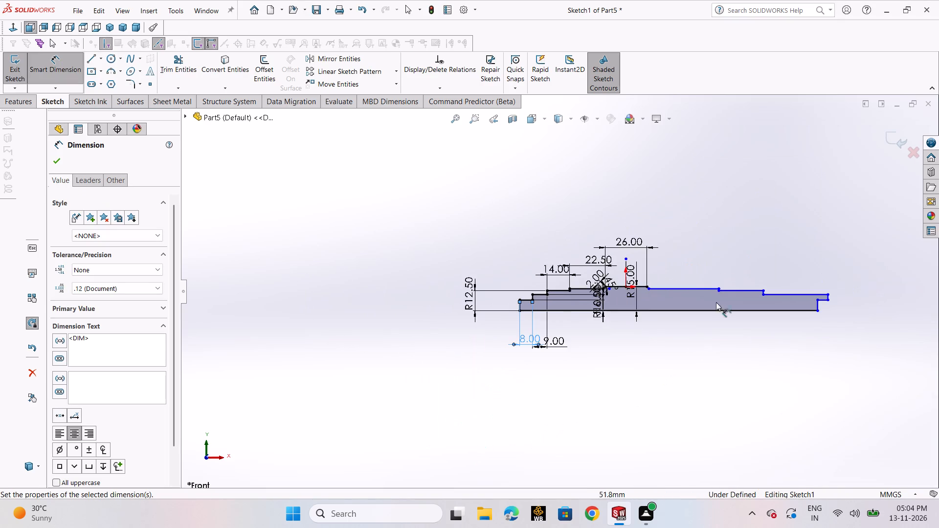
scroll(732, 279, "down", 2)
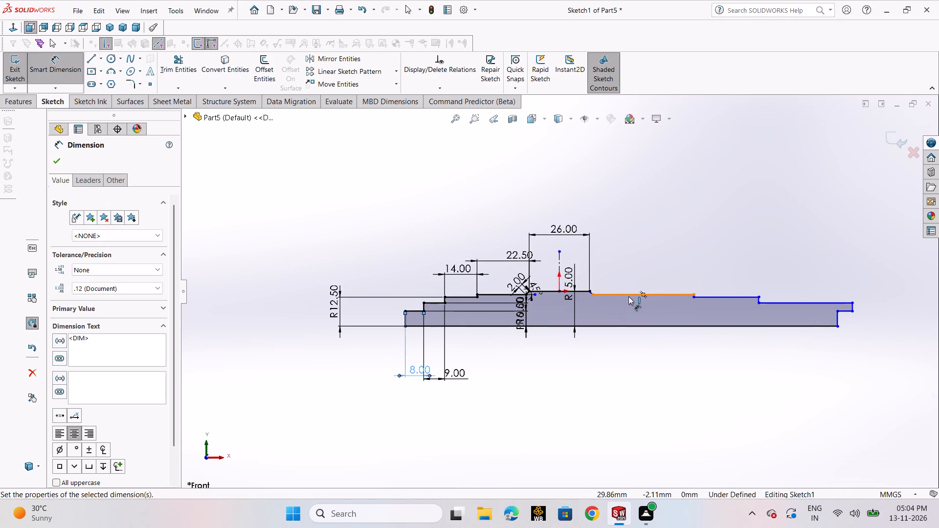
Delete the old stepped profile lines on the +X side, from the collar's chamfer to the shaft end, keeping the axis line.
left_click(63, 165)
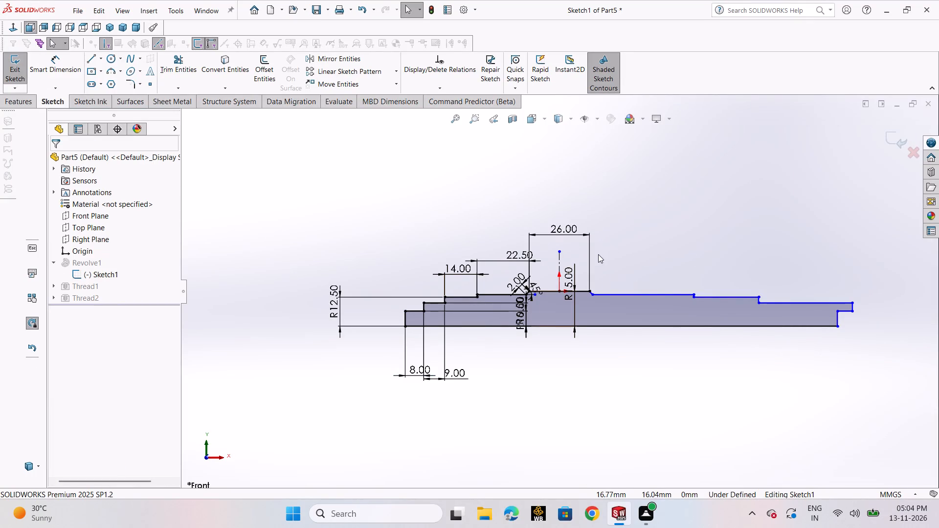
left_click_drag(593, 262, 846, 311)
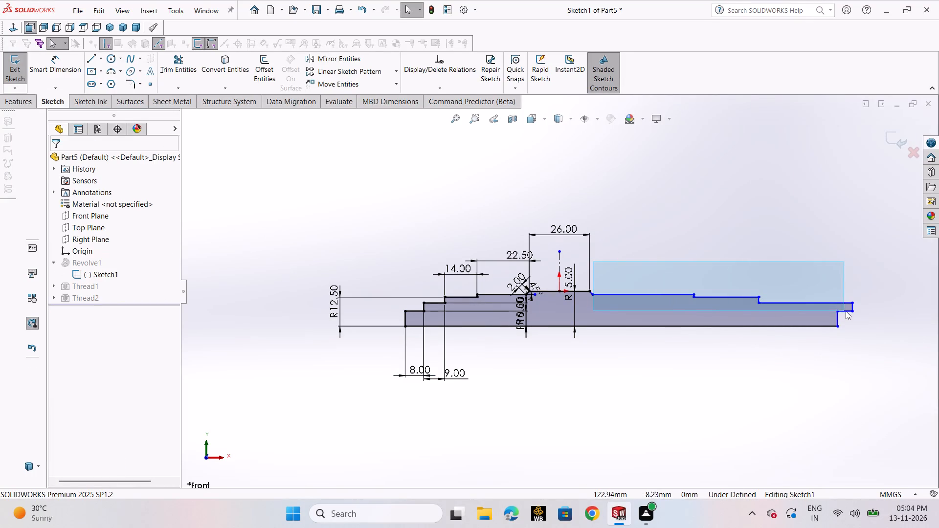
left_click_drag(846, 311, 871, 317)
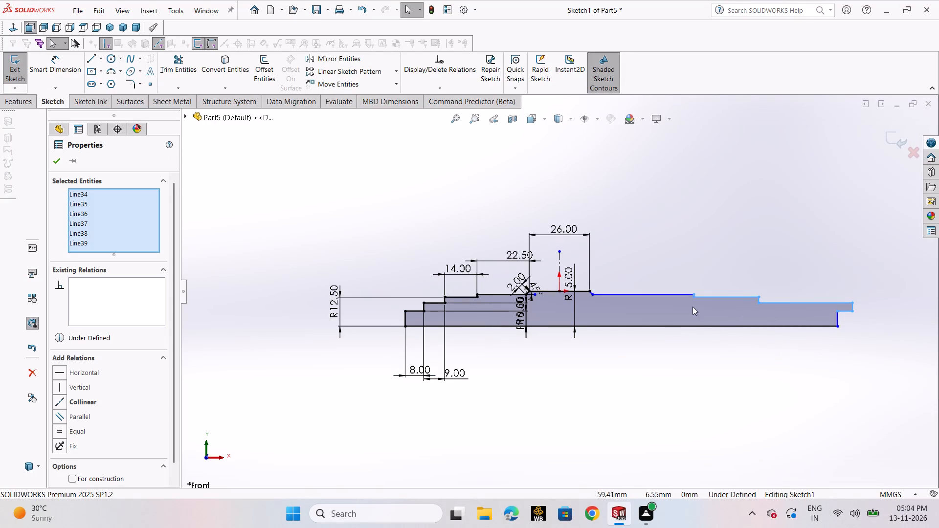
left_click(663, 295)
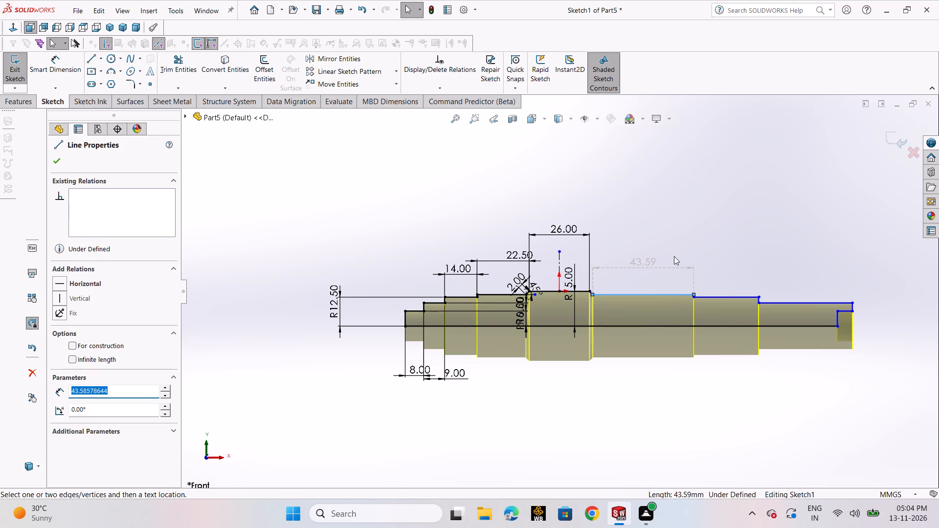
key("Escape")
left_click_drag(915, 311, 702, 297)
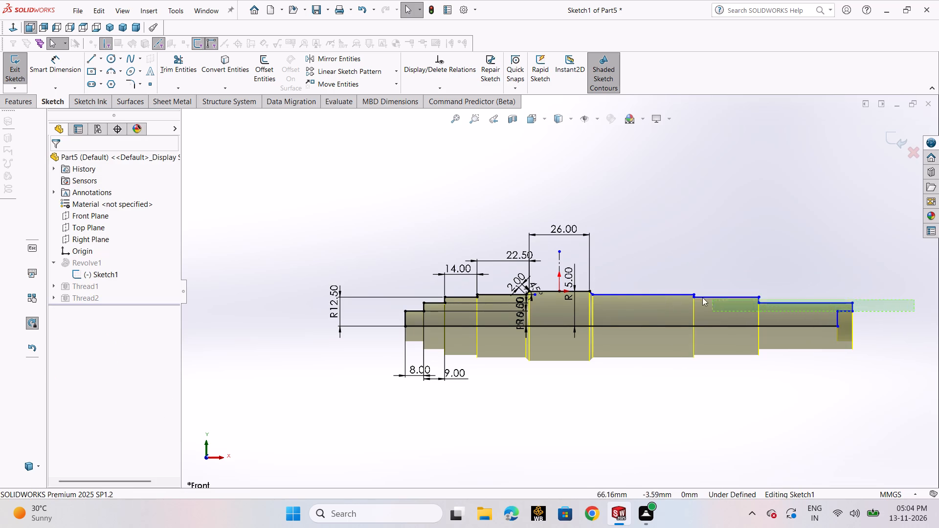
left_click_drag(702, 297, 607, 283)
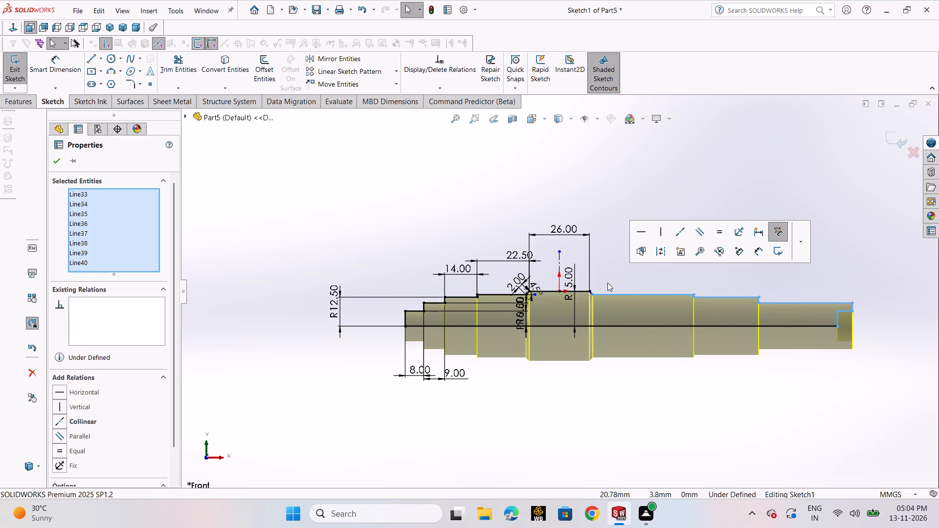
key("Delete")
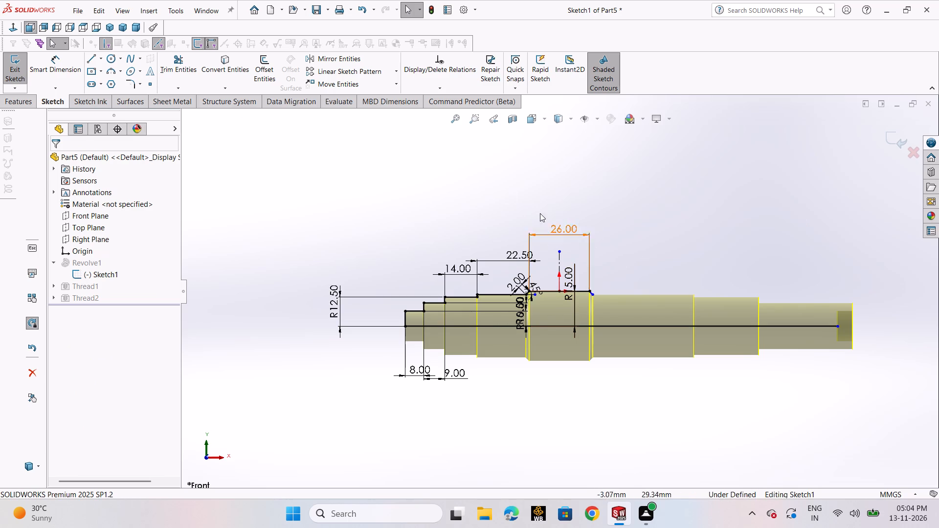
Mirror the dimensioned stepped profile lines from the -X side about the vertical centreline through the origin.
left_click(350, 62)
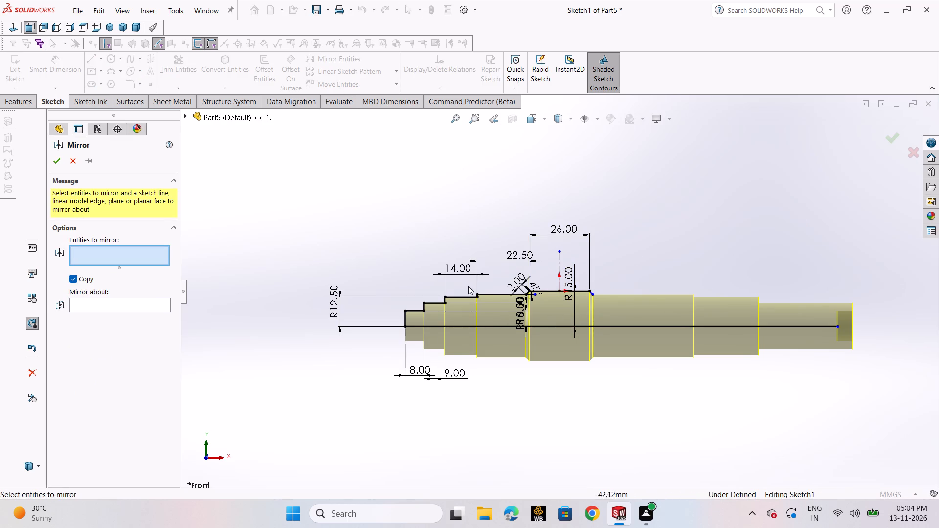
scroll(494, 295, "down", 4)
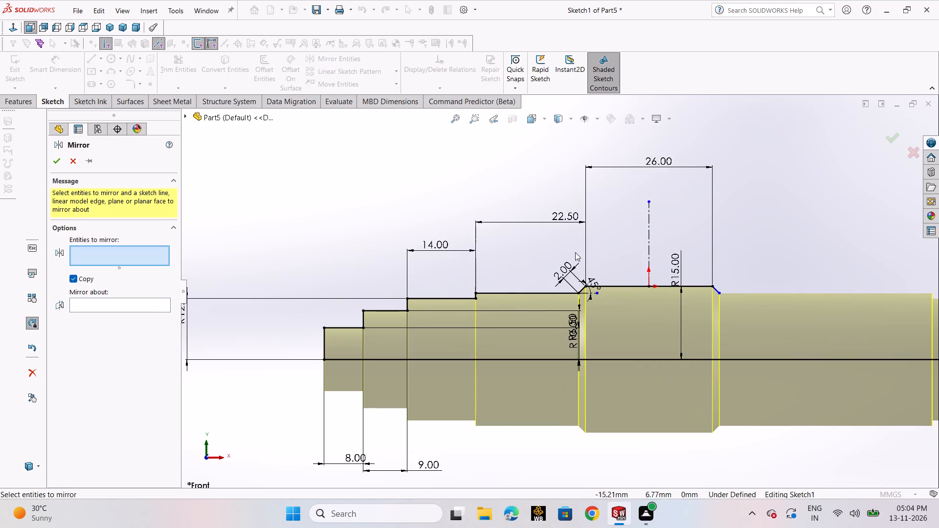
left_click_drag(510, 250, 298, 345)
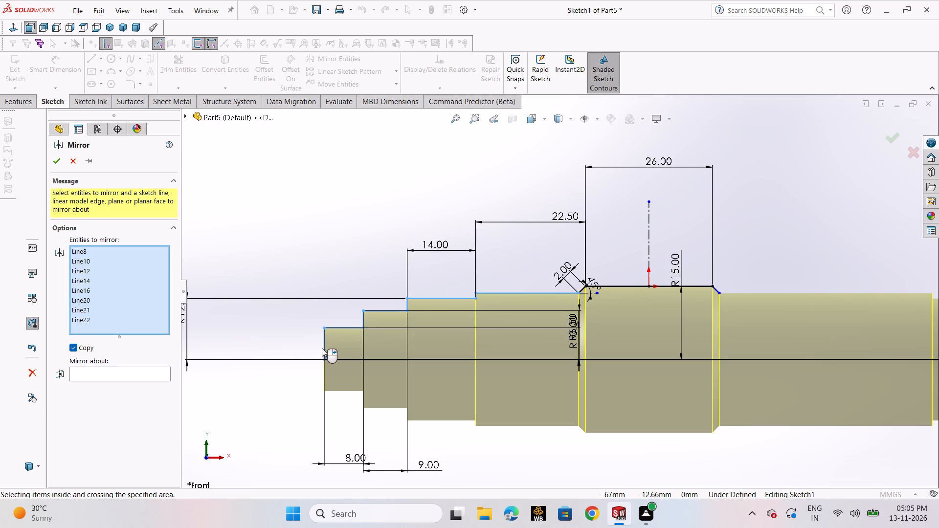
left_click(324, 342)
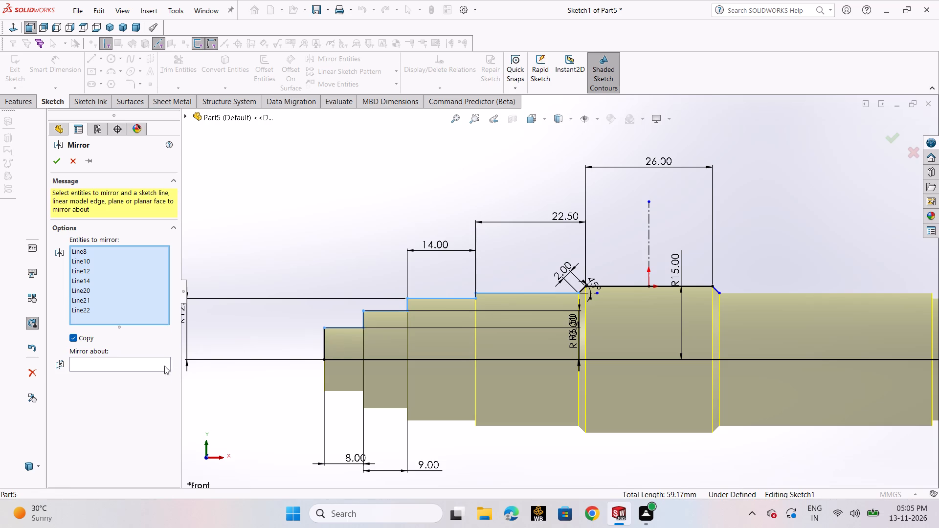
left_click(157, 364)
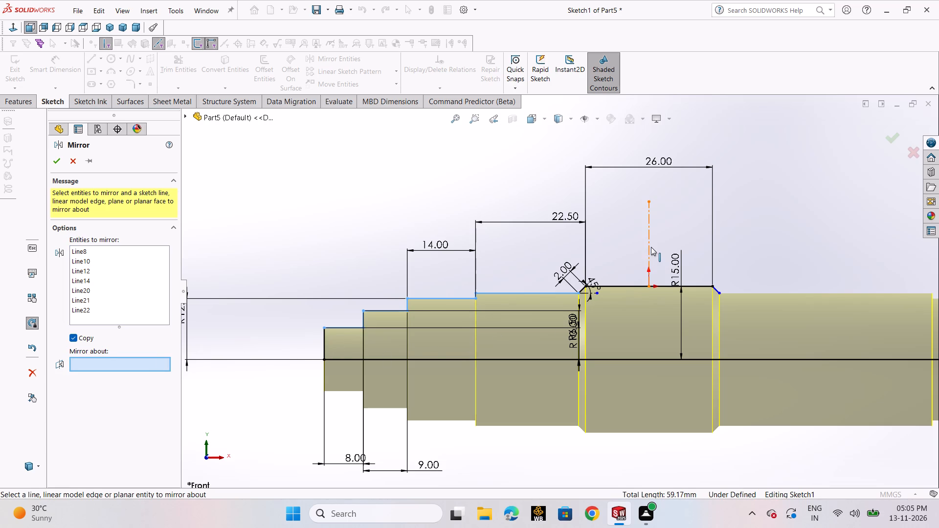
left_click(651, 247)
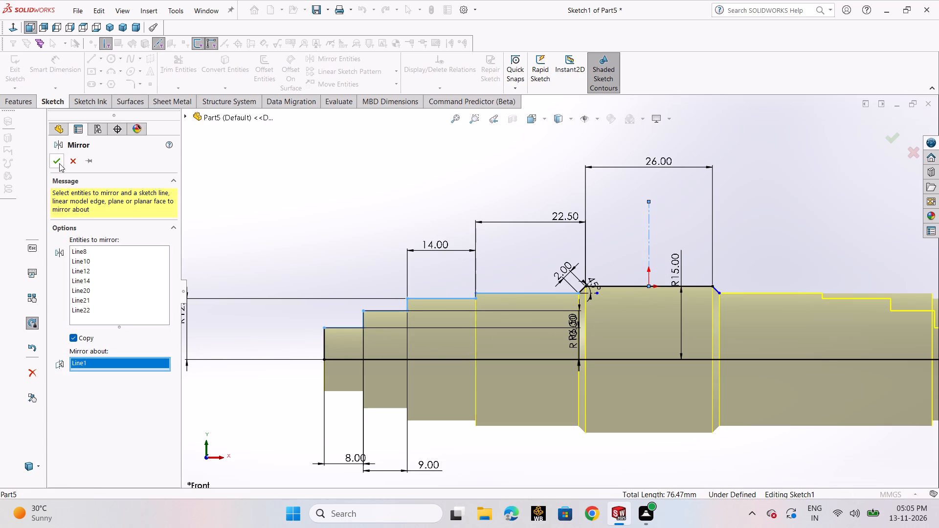
left_click(59, 163)
Shorten the long axis line so its +X end lies at X 66.5 mm, directly below the mirrored end section.
scroll(679, 327, "up", 2)
scroll(726, 347, "up", 3)
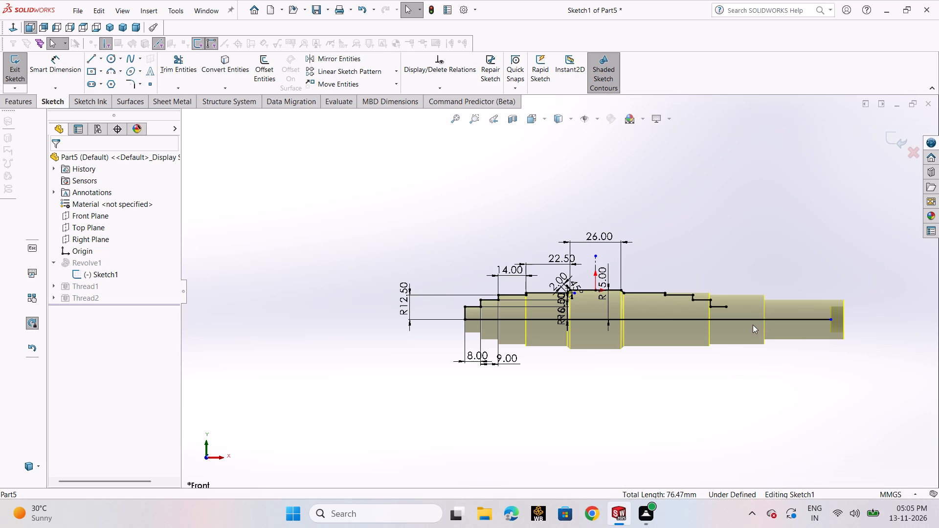
scroll(834, 334, "down", 4)
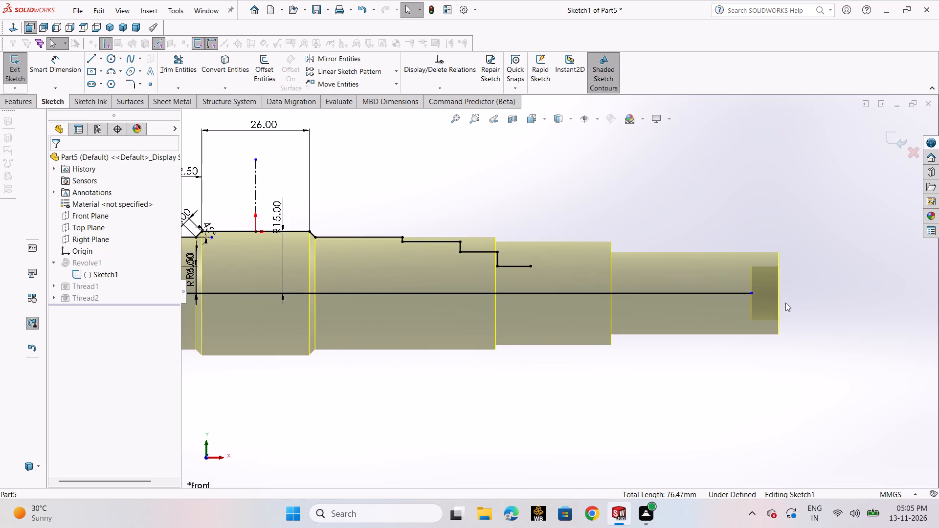
left_click_drag(753, 291, 552, 299)
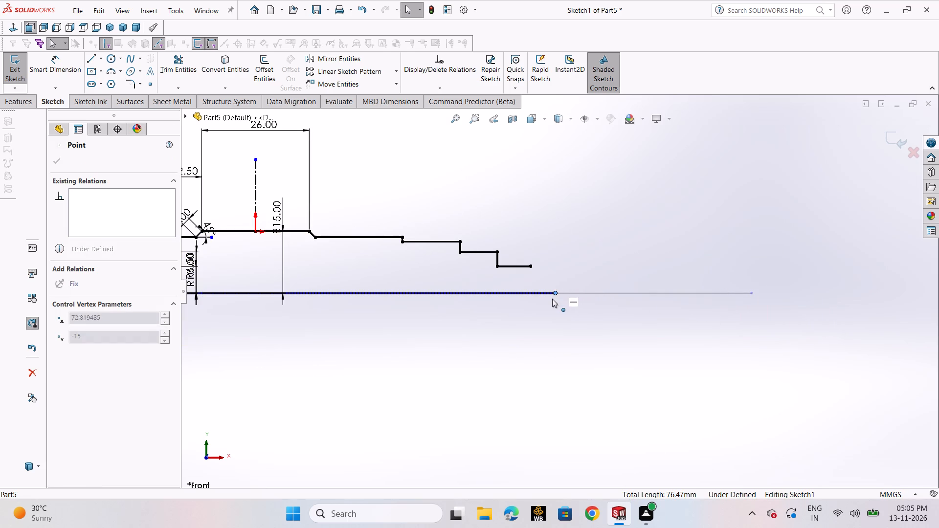
left_click_drag(552, 299, 532, 298)
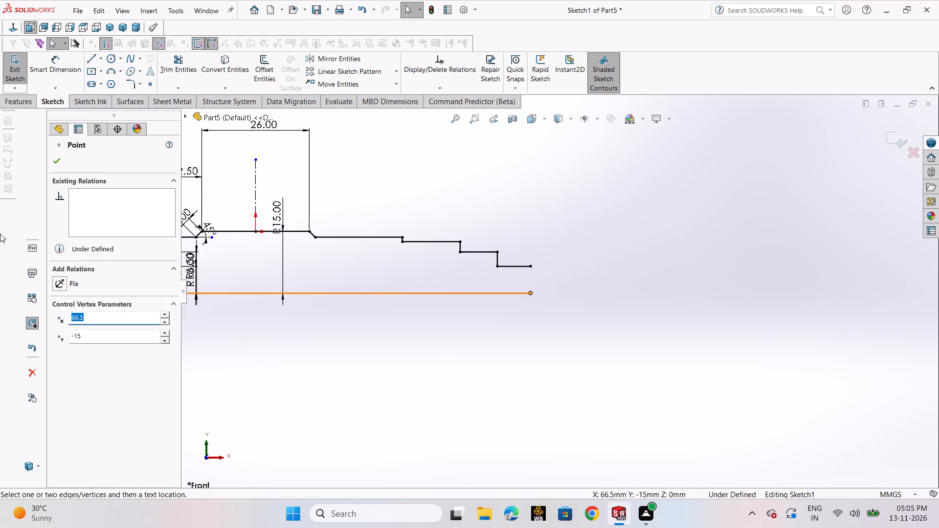
Draw a closing line about 6.5 mm long from the mirrored end section down to the axis line and make it vertical.
left_click(90, 56)
left_click(97, 73)
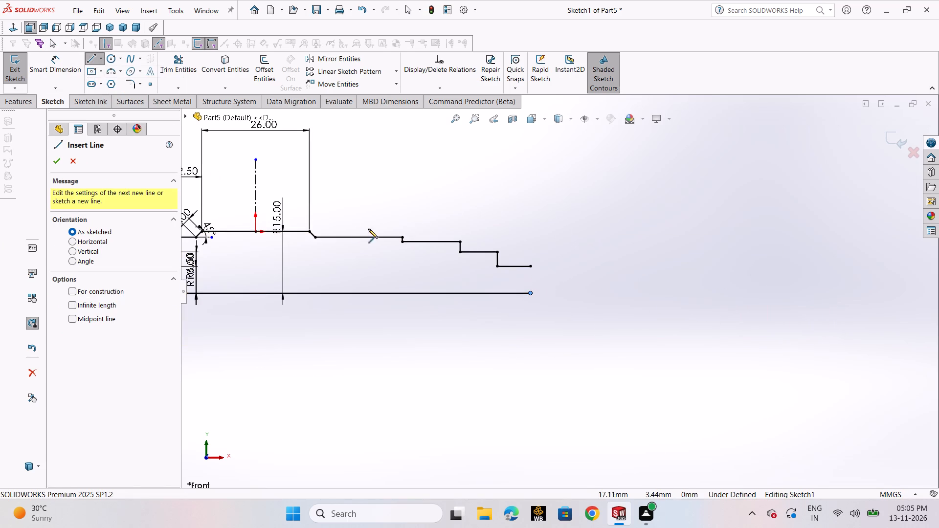
left_click(533, 266)
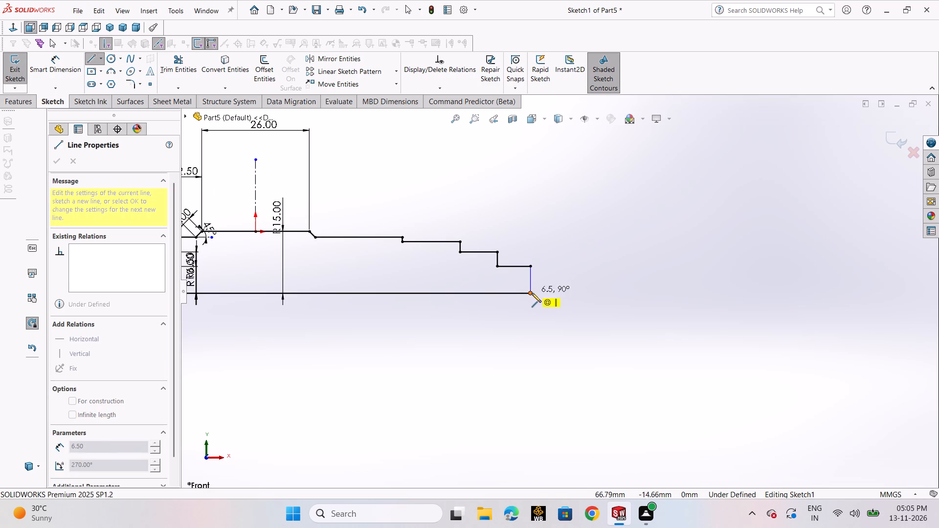
left_click_drag(534, 295, 539, 295)
right_click(539, 295)
left_click(563, 305)
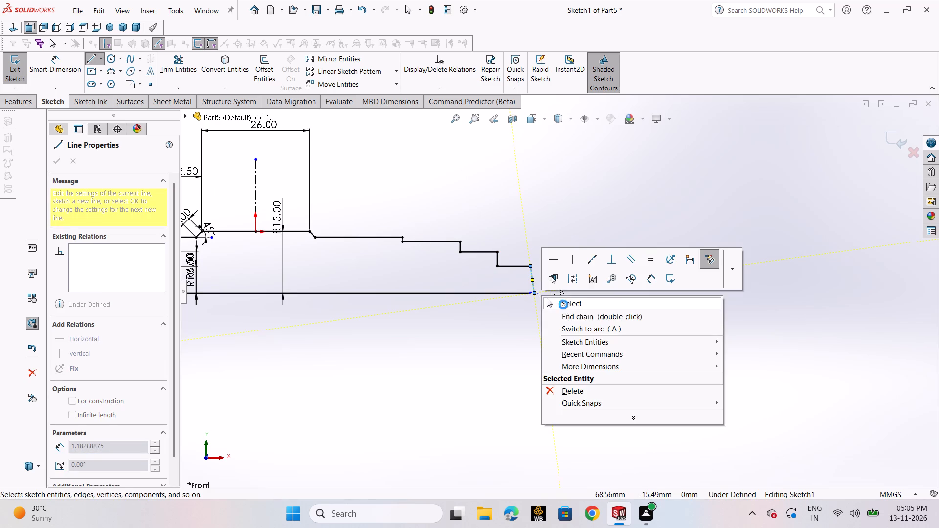
left_click(536, 288)
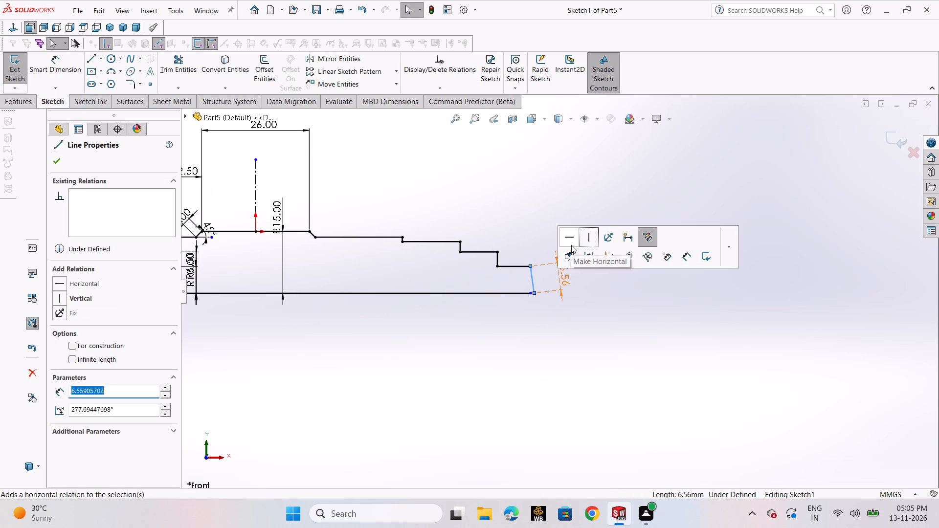
left_click(584, 242)
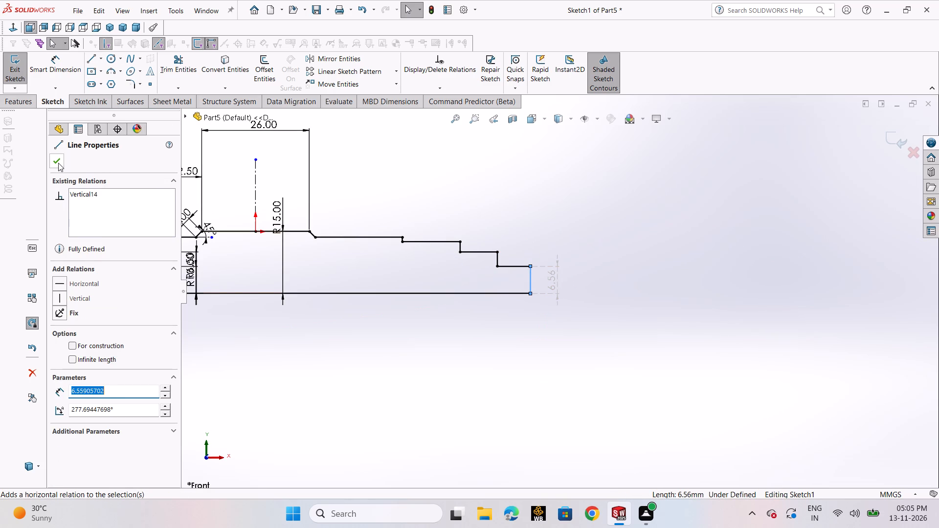
left_click(58, 162)
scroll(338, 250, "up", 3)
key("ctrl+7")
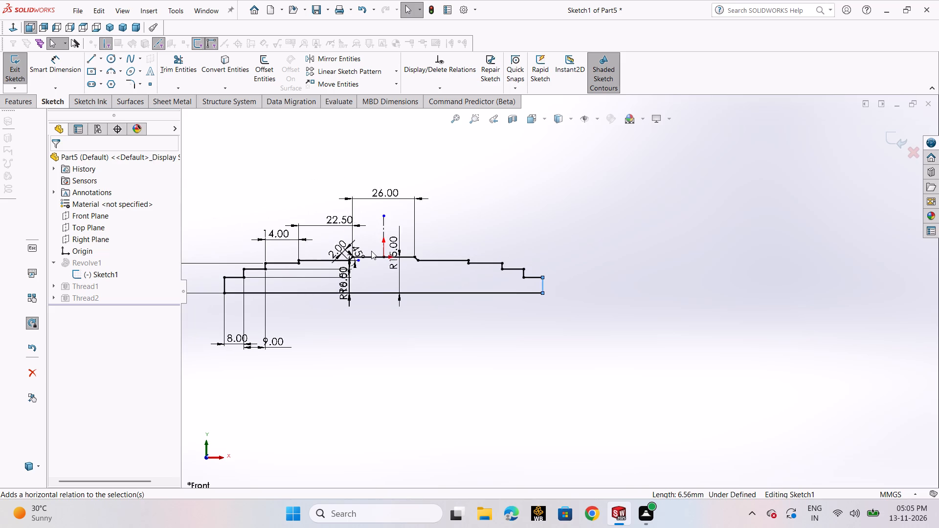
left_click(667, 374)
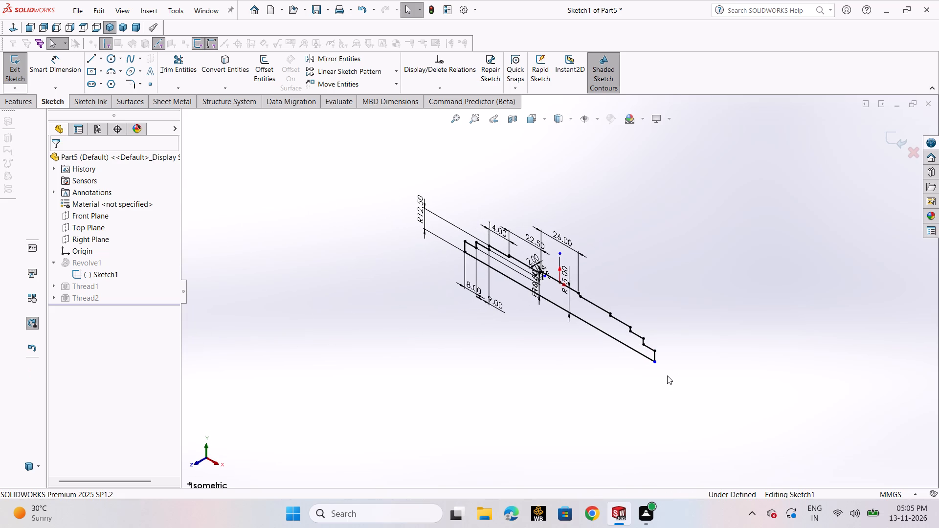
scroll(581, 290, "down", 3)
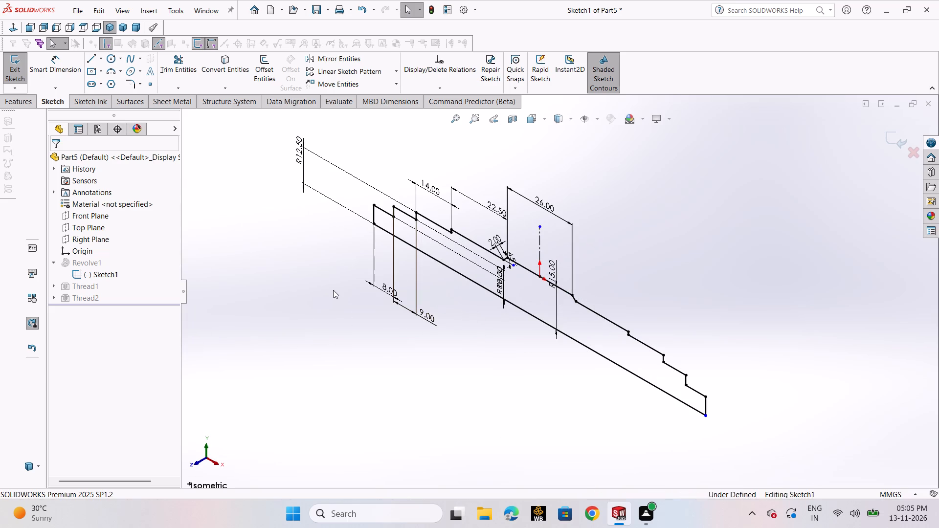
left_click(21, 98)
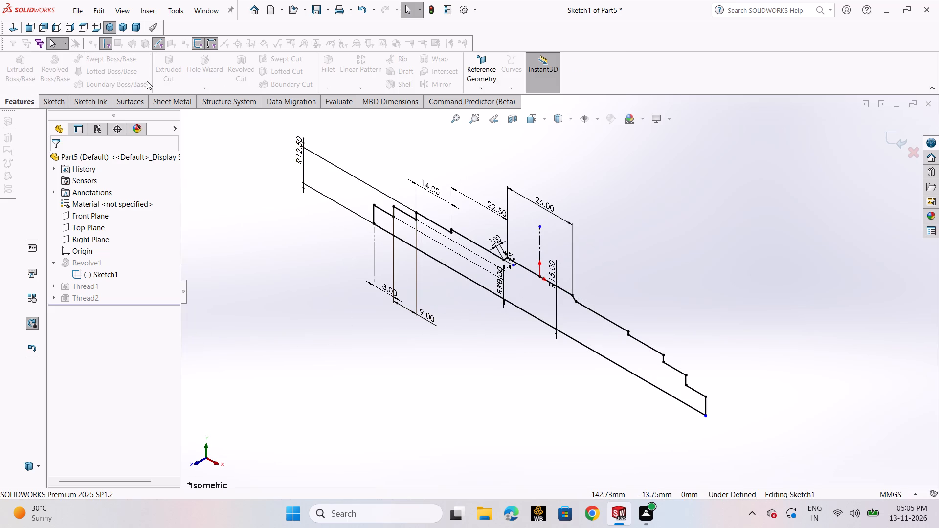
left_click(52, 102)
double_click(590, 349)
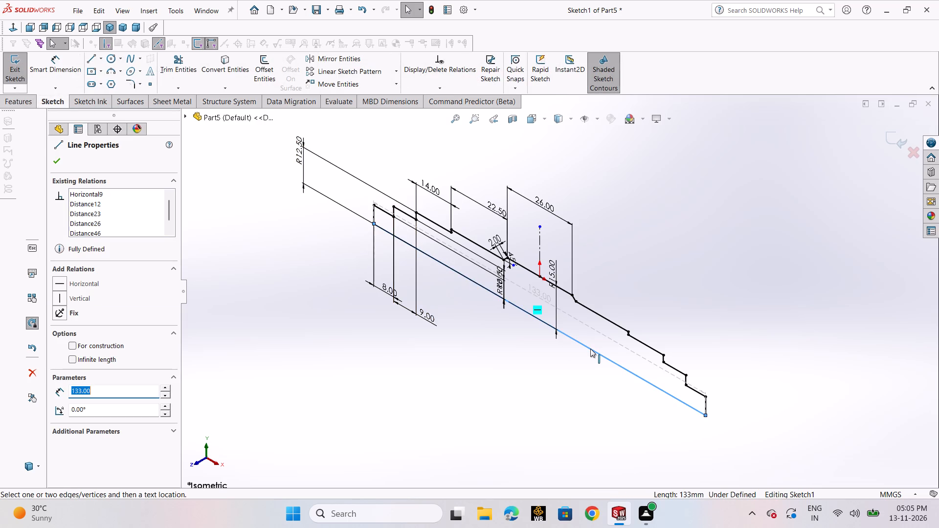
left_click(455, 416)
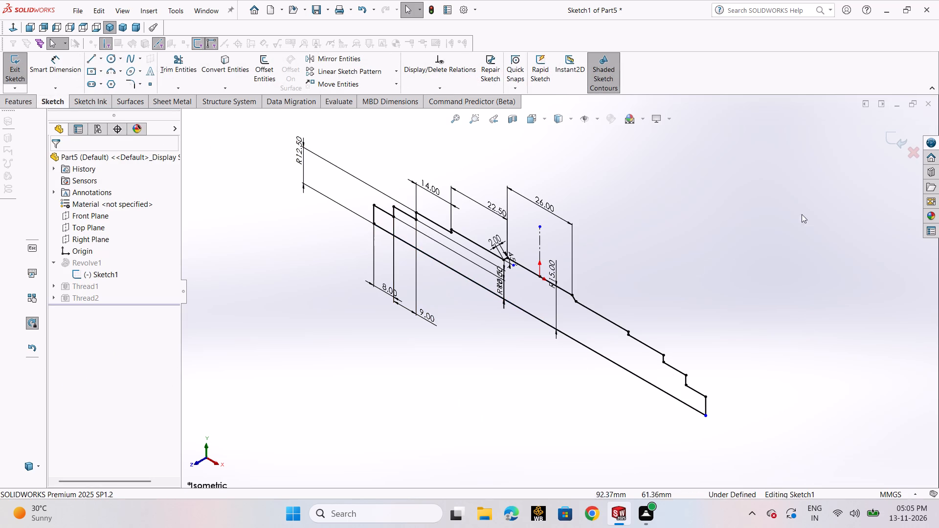
Try to exit the sketch and inspect its problem using Check Sketch for Feature.
left_click(891, 132)
left_click(506, 242)
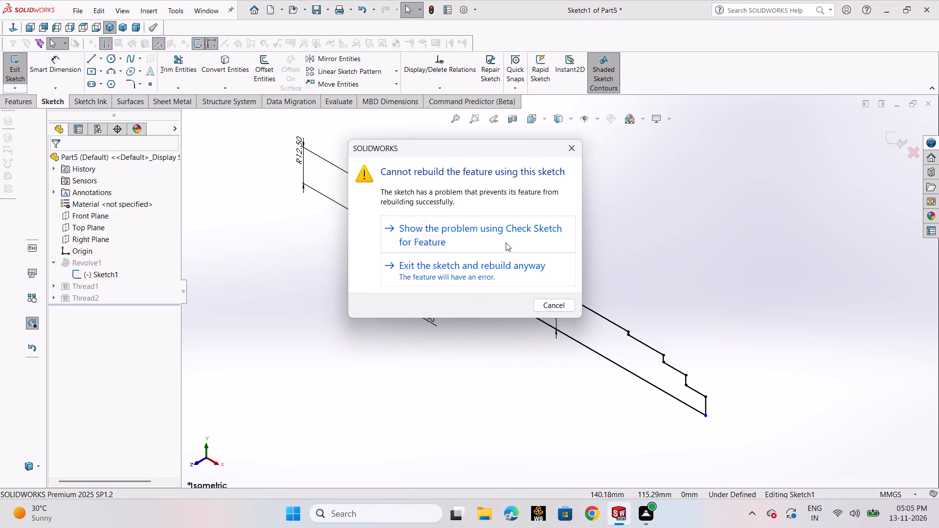
left_click(502, 257)
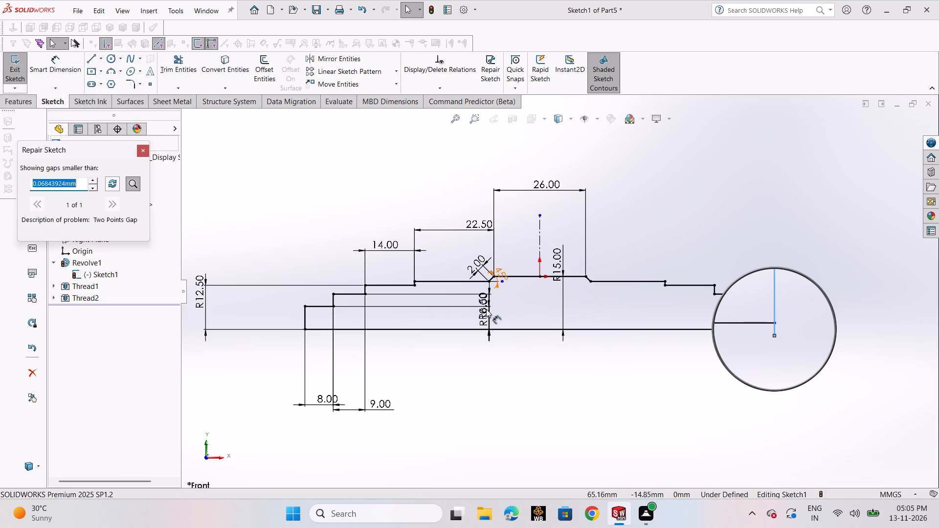
left_click(141, 153)
Join the lower endpoint of the +X closing line to the end of the axis line to close the profile.
scroll(737, 317, "down", 4)
scroll(776, 337, "down", 4)
scroll(728, 305, "down", 3)
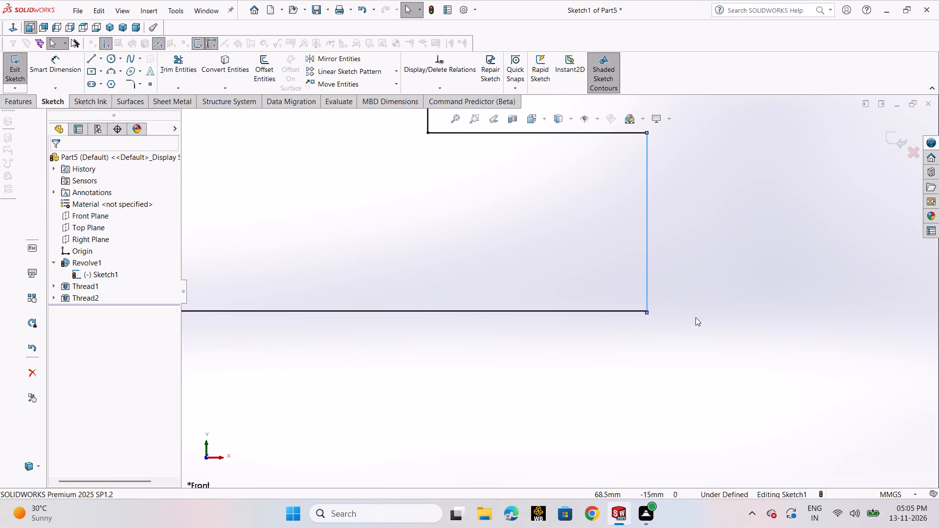
left_click(690, 337)
scroll(667, 326, "down", 4)
left_click_drag(595, 292, 595, 291)
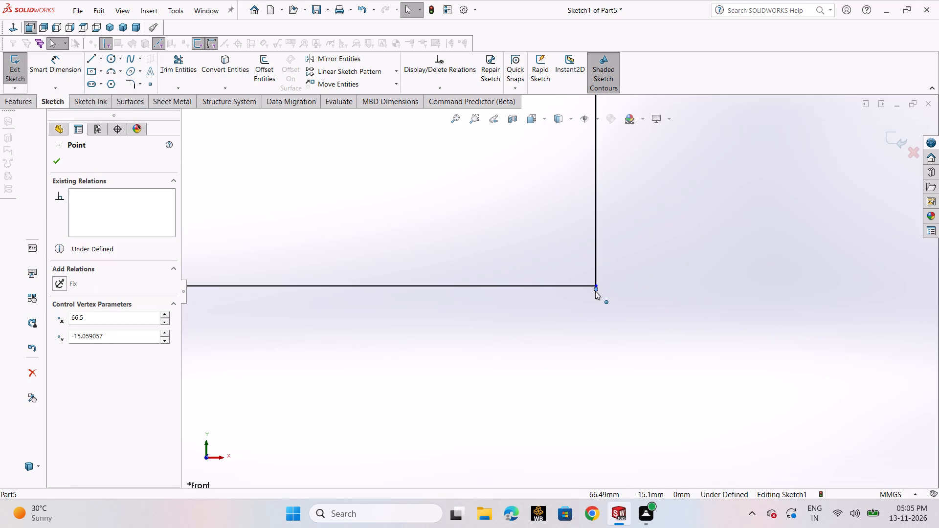
left_click_drag(595, 291, 598, 285)
left_click(623, 341)
scroll(623, 341, "up", 4)
scroll(623, 341, "down", 1)
scroll(623, 341, "up", 10)
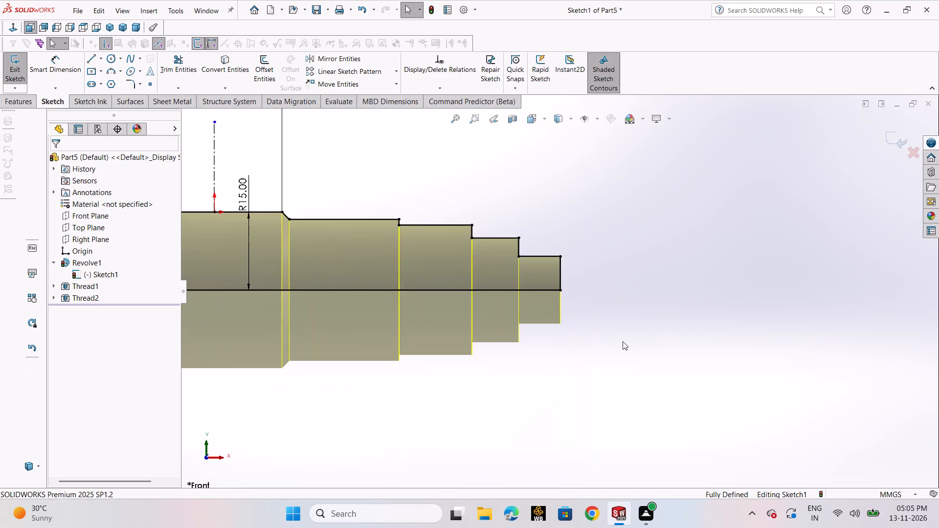
Exit the profile sketch and rebuild the shaft, ignoring the Thread1 error.
left_click(900, 135)
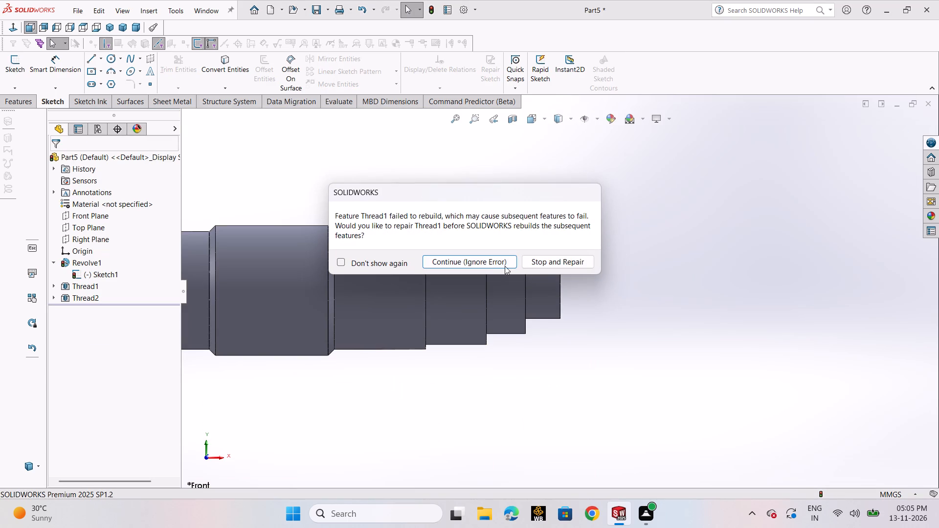
left_click(488, 263)
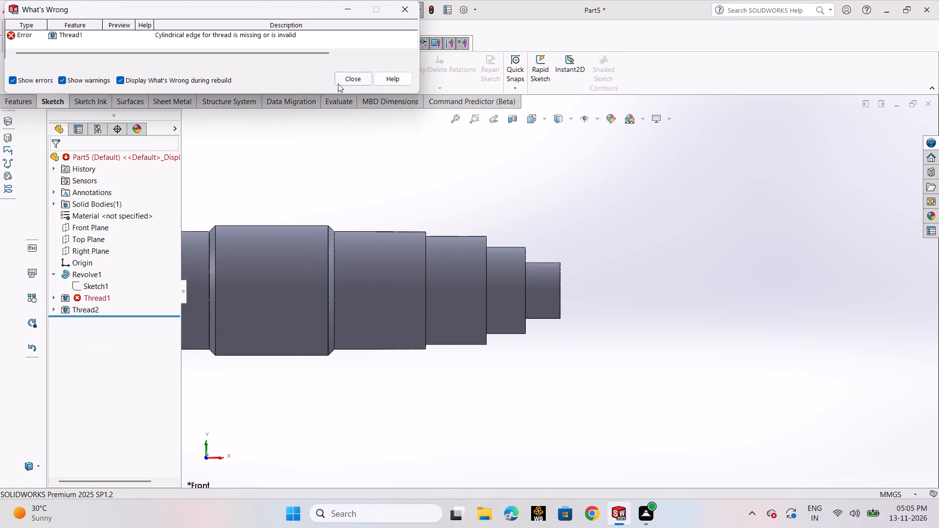
Repair Thread1 by setting its blind depth to 8 mm and attaching it to the circular edge at the shaft's +X end.
left_click(344, 81)
scroll(345, 313, "up", 2)
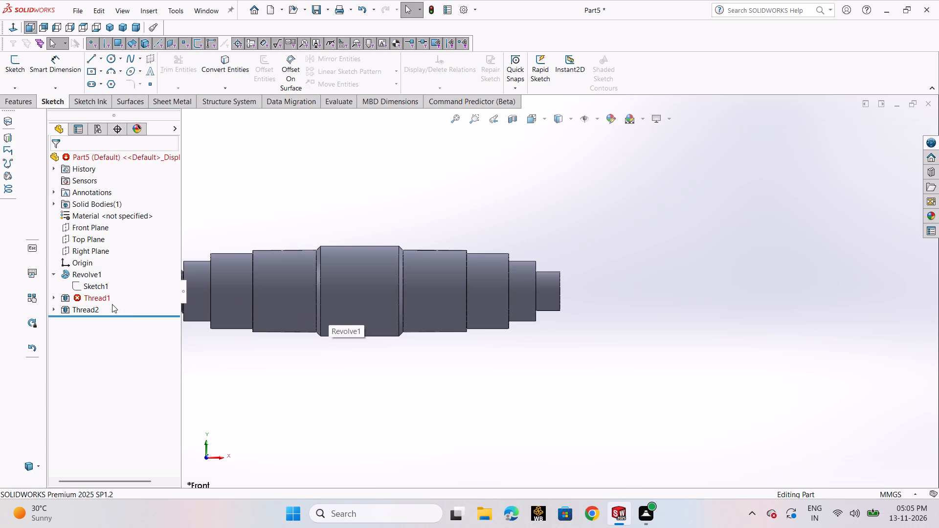
scroll(326, 304, "up", 3)
scroll(331, 301, "down", 4)
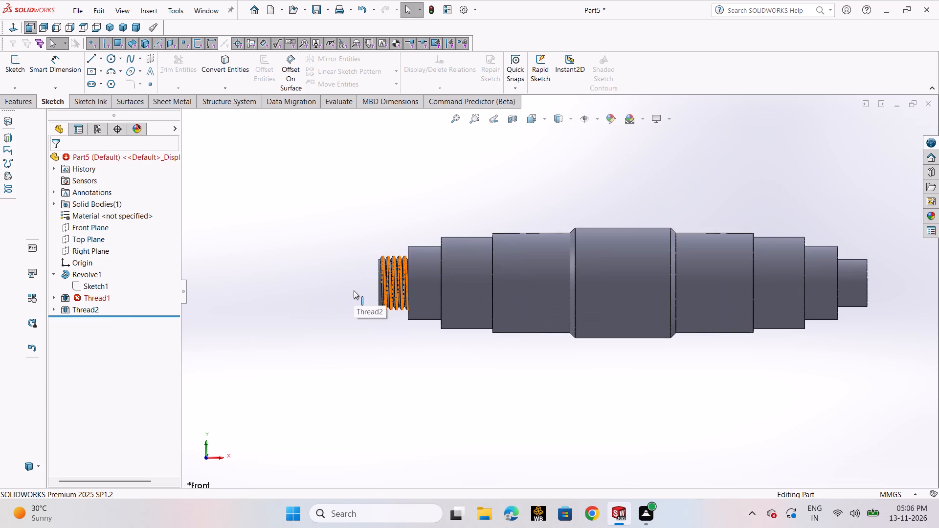
left_click(92, 296)
left_click(106, 266)
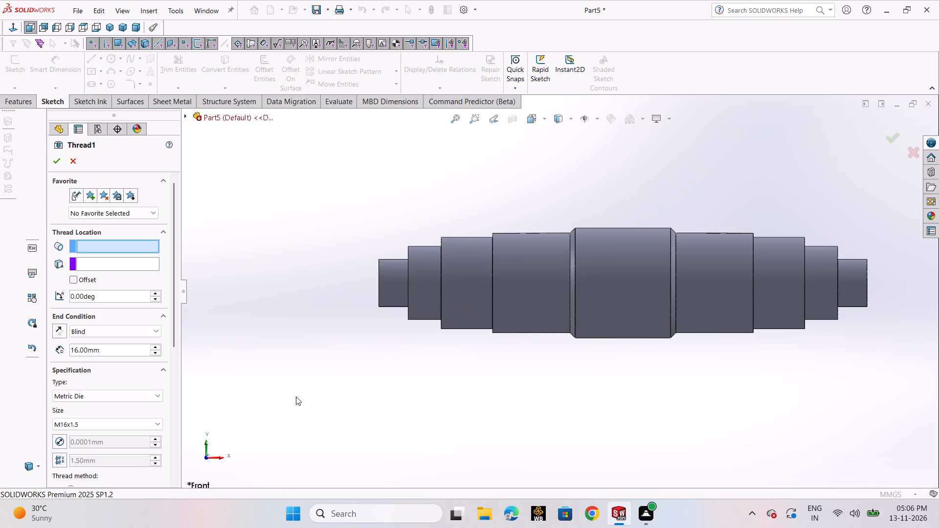
double_click(131, 350)
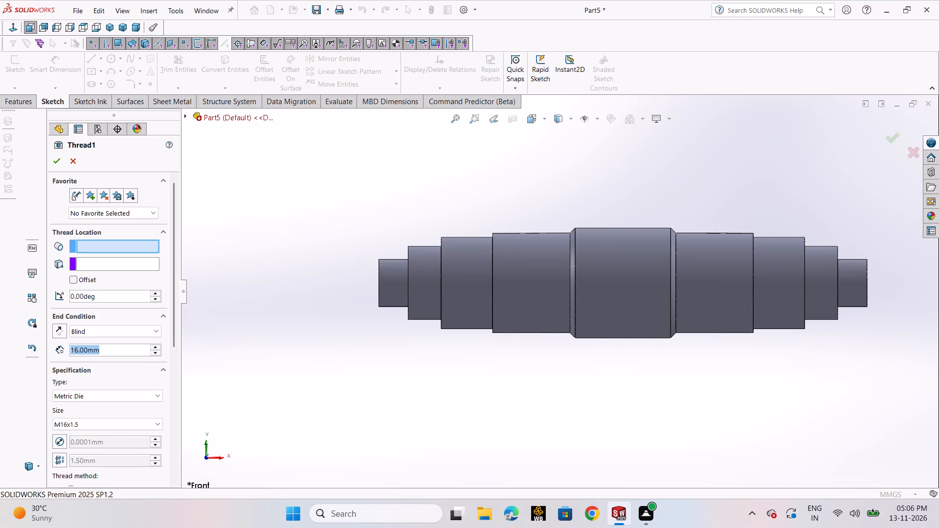
key("8")
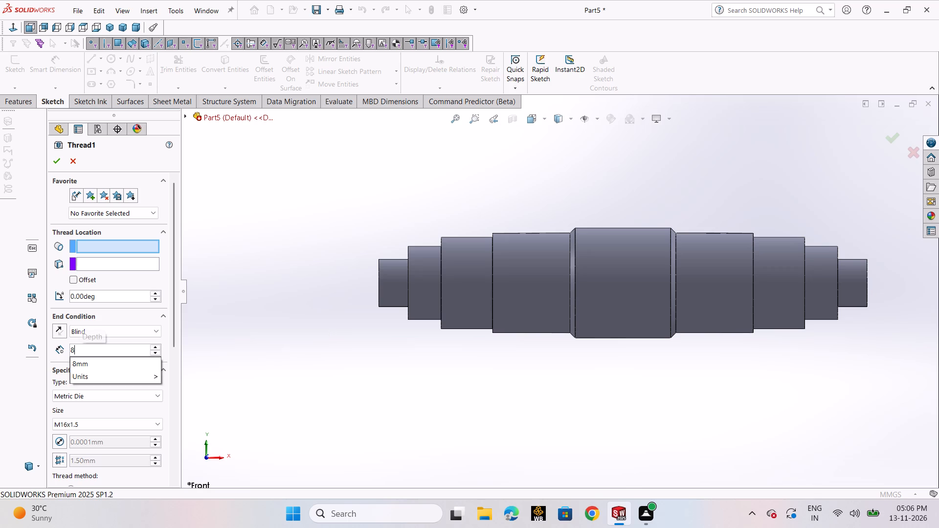
key("Return")
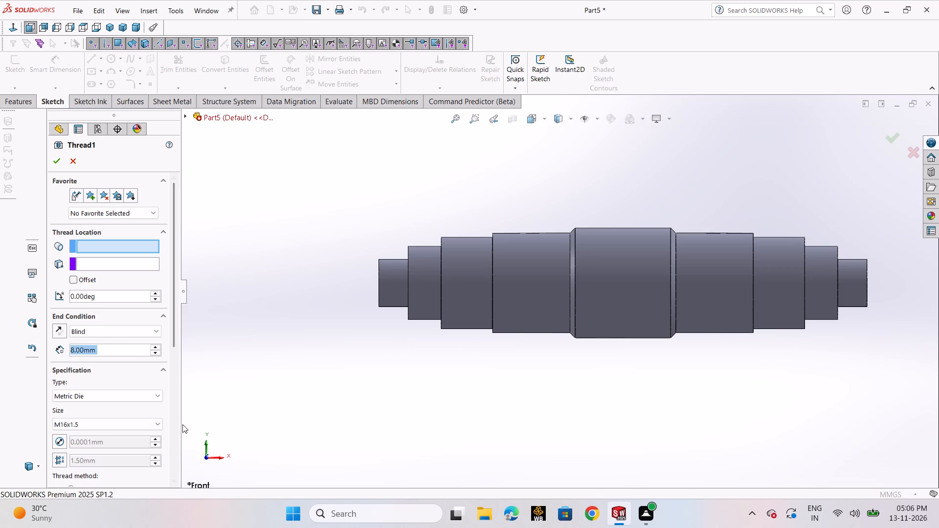
scroll(179, 416, "down", 2)
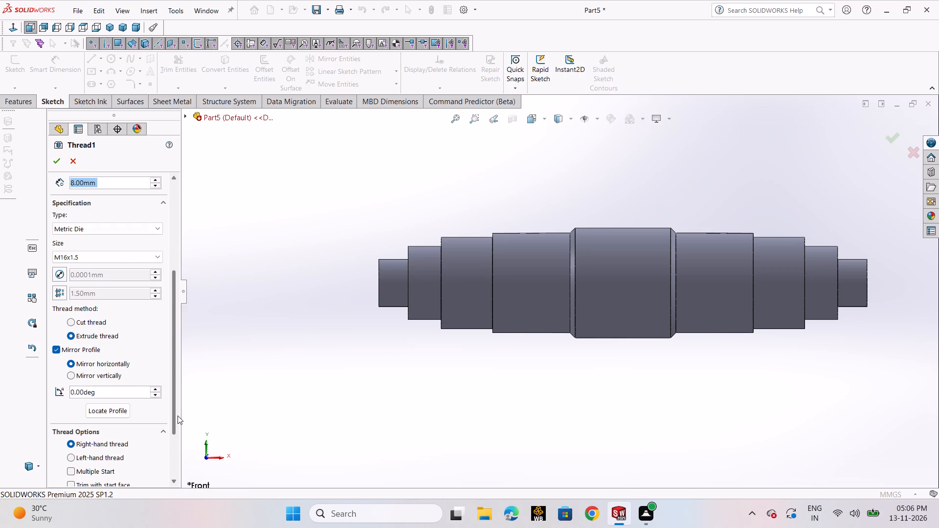
left_click(88, 364)
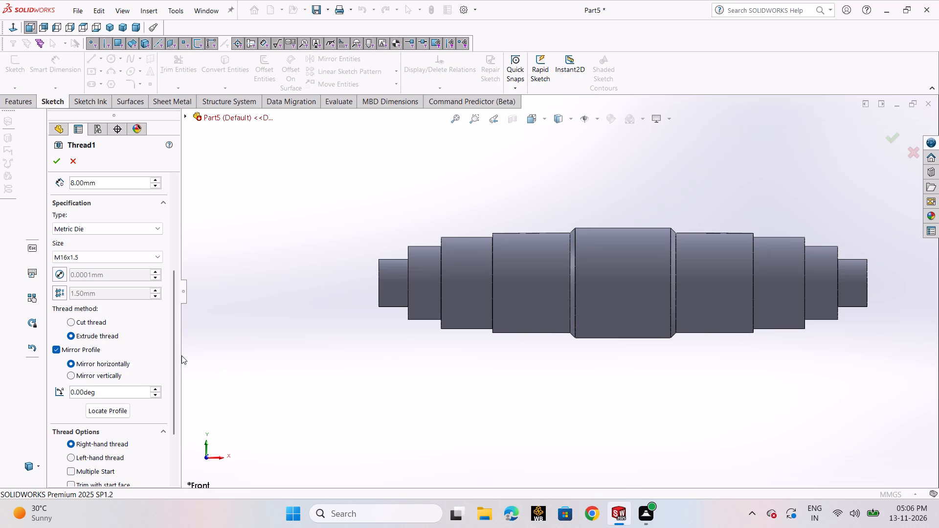
scroll(179, 350, "up", 2)
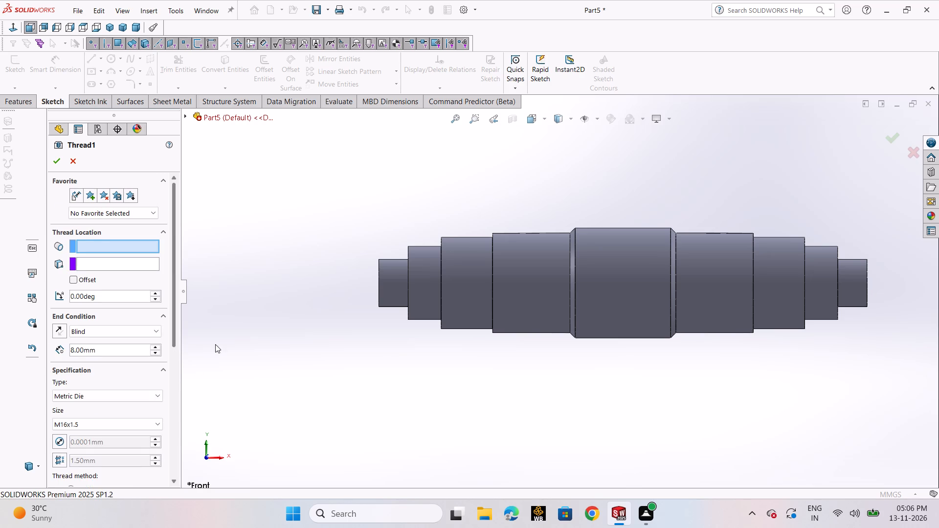
left_click(868, 292)
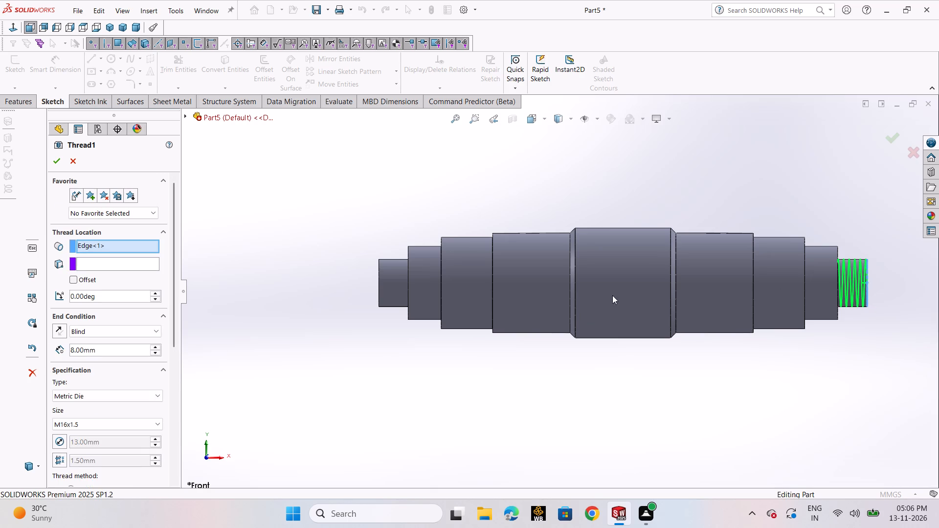
left_click(55, 163)
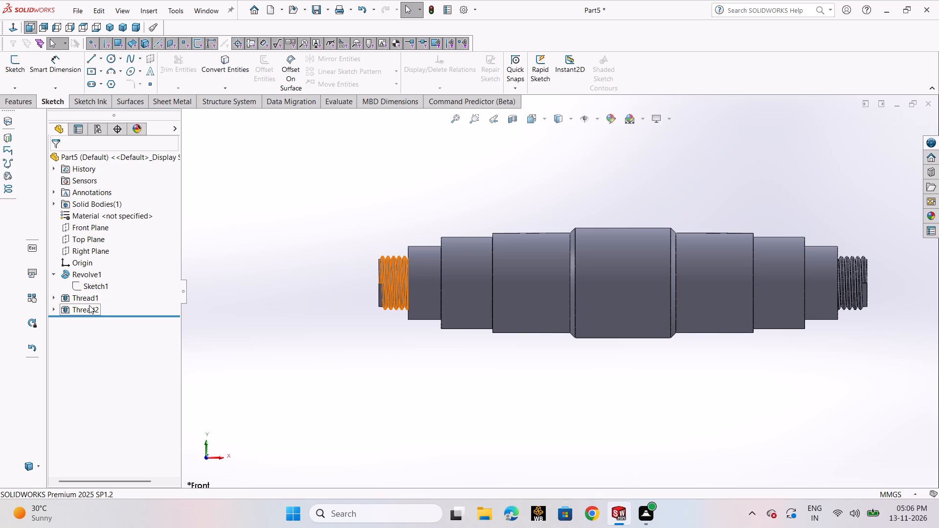
left_click(269, 398)
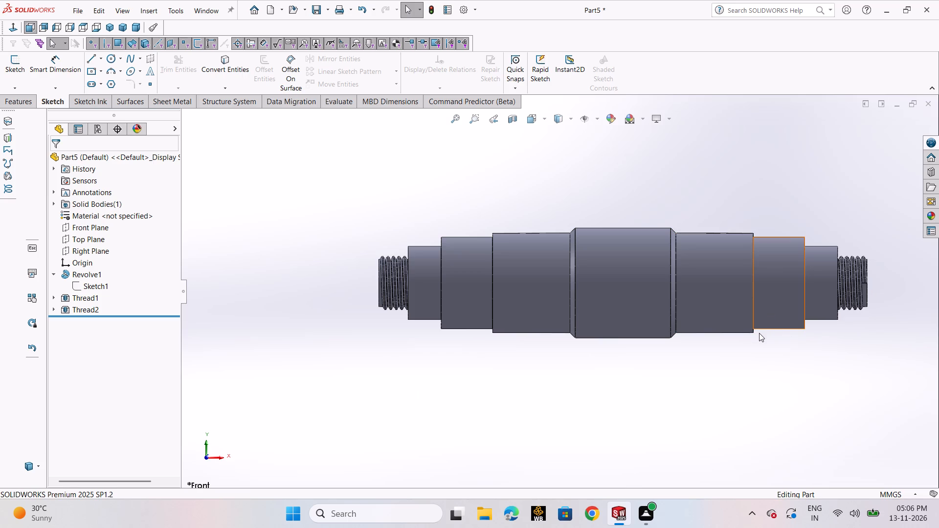
Open Save As for the finished shaft part.
scroll(716, 334, "up", 1)
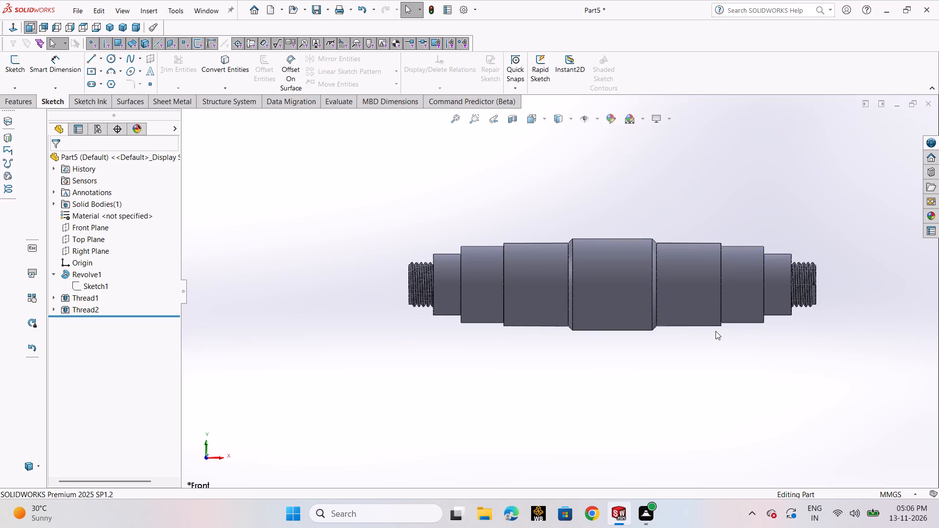
scroll(784, 272, "up", 1)
scroll(750, 227, "down", 1)
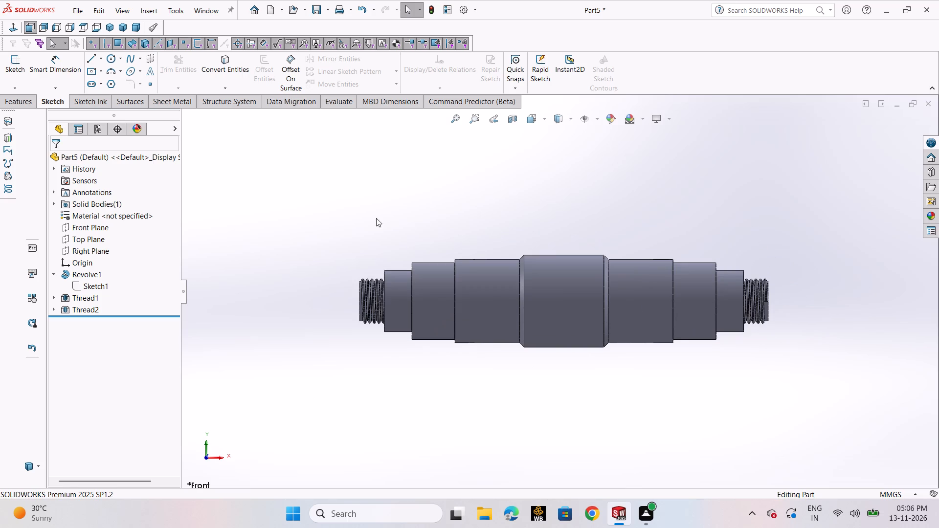
left_click(79, 12)
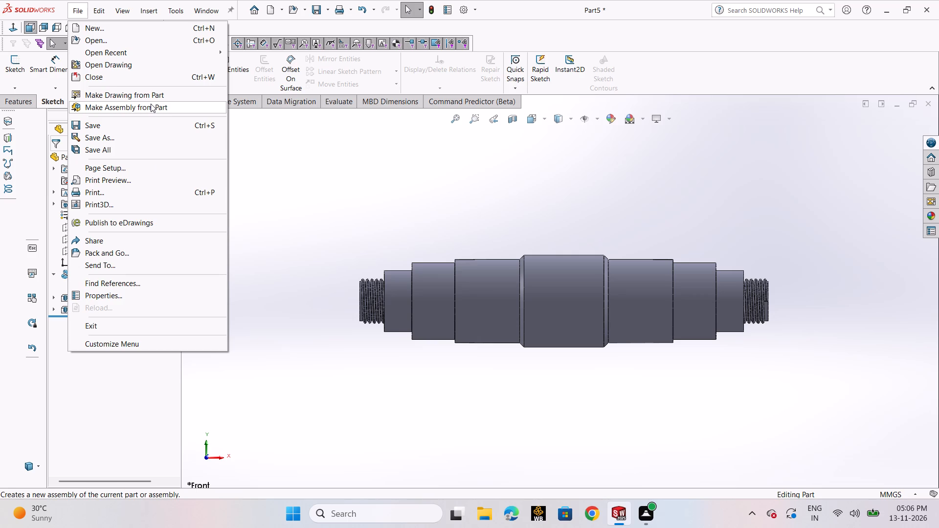
left_click(135, 138)
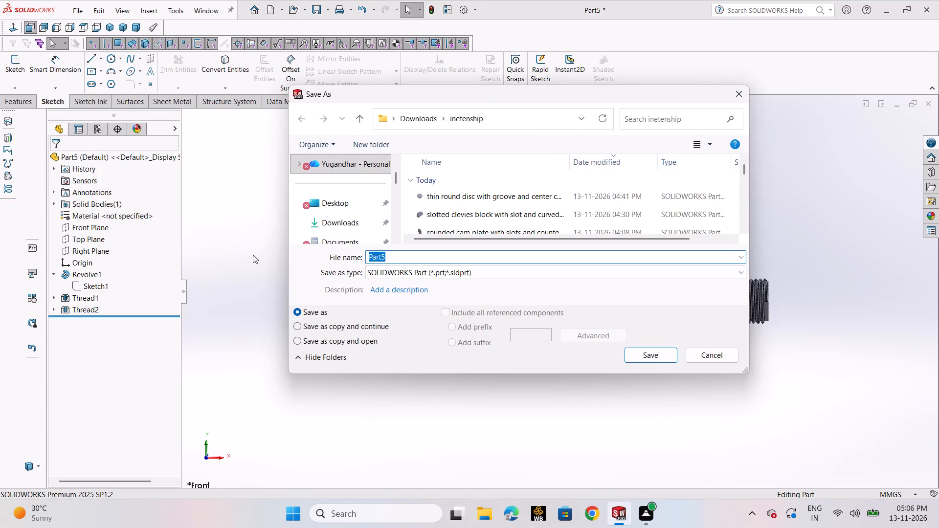
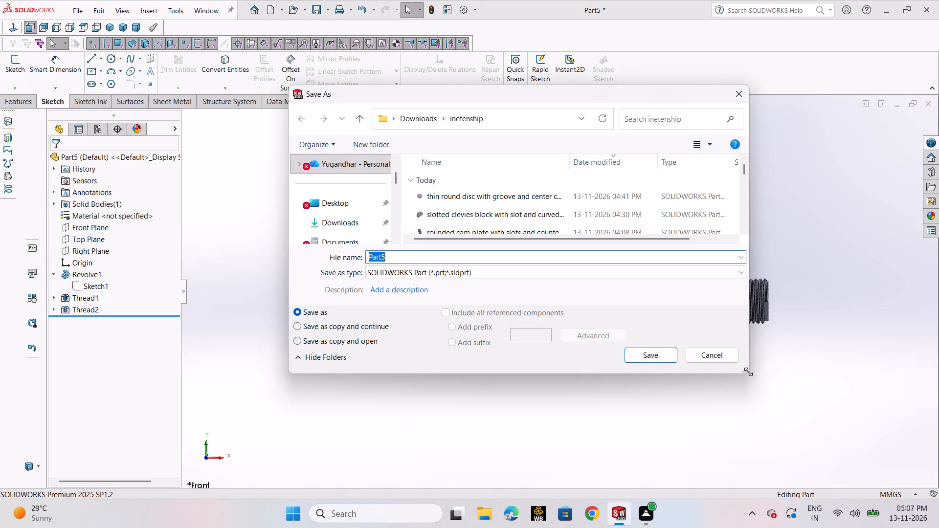
Save the part in the inetenship folder as "stepped shaft with threaded ends and center collar".
key("BackSpace")
type("stepped shaft with")
key("space")
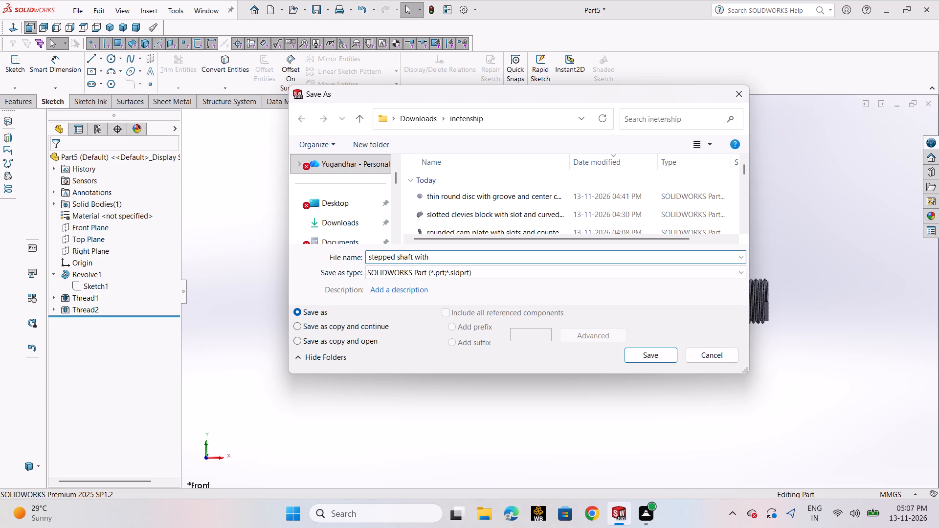
type("threades")
key("BackSpace")
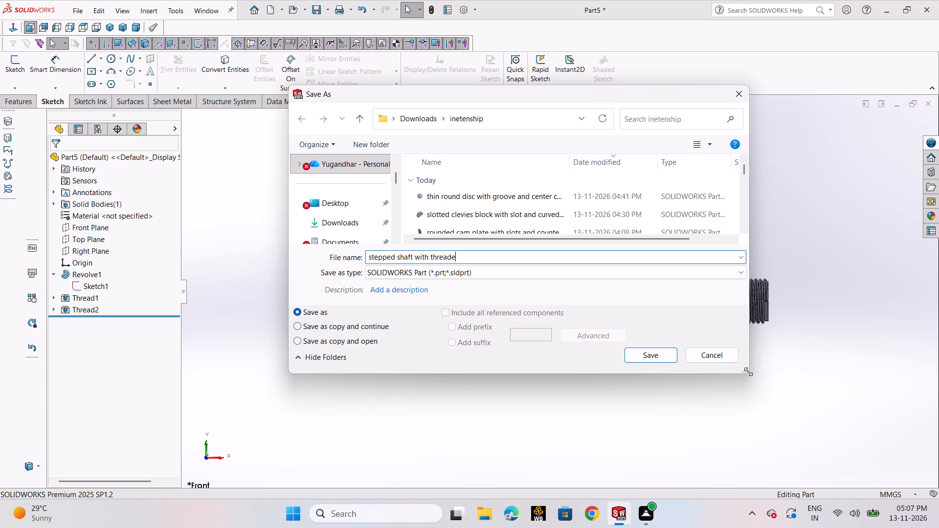
key("d")
key("space")
type("ends and")
key("space")
type("center collar")
key("Return")
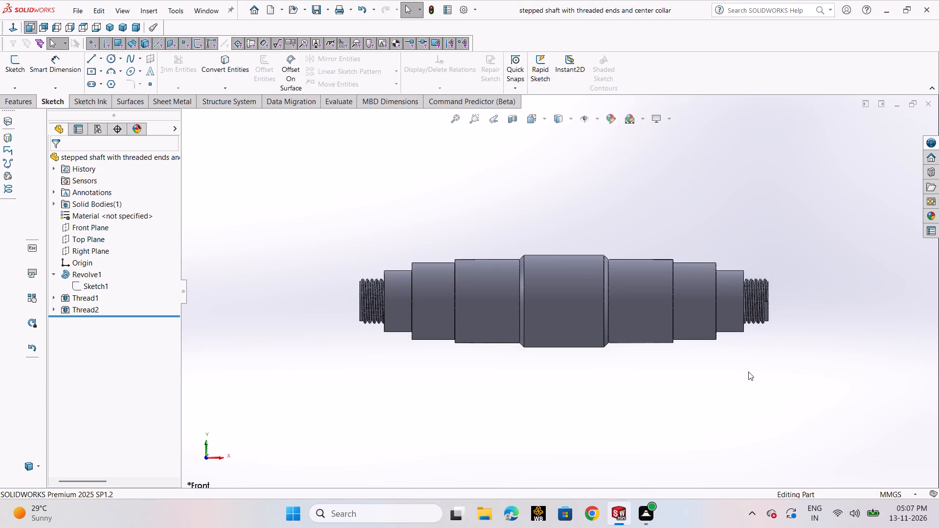
Save a copy of the shaft as an Adobe PDF under the same file name in the inetenship folder.
left_click(79, 14)
left_click(120, 139)
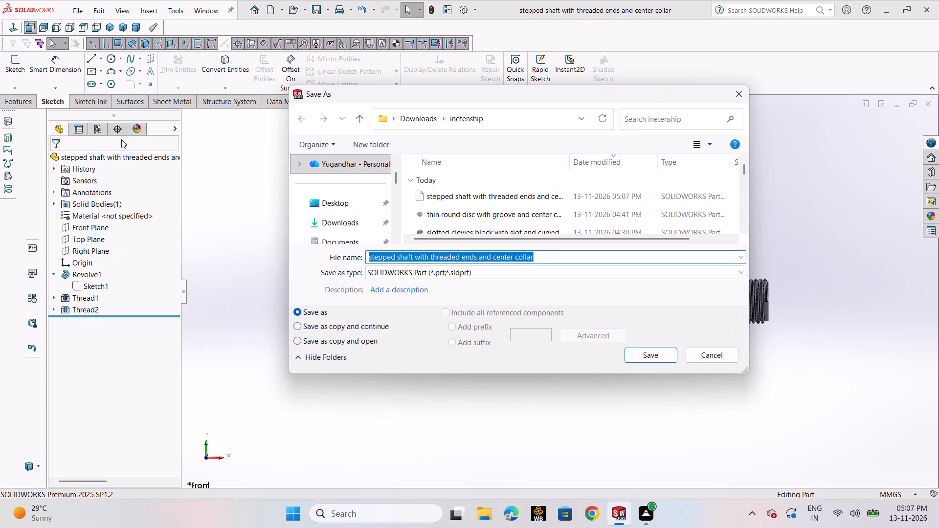
left_click(481, 275)
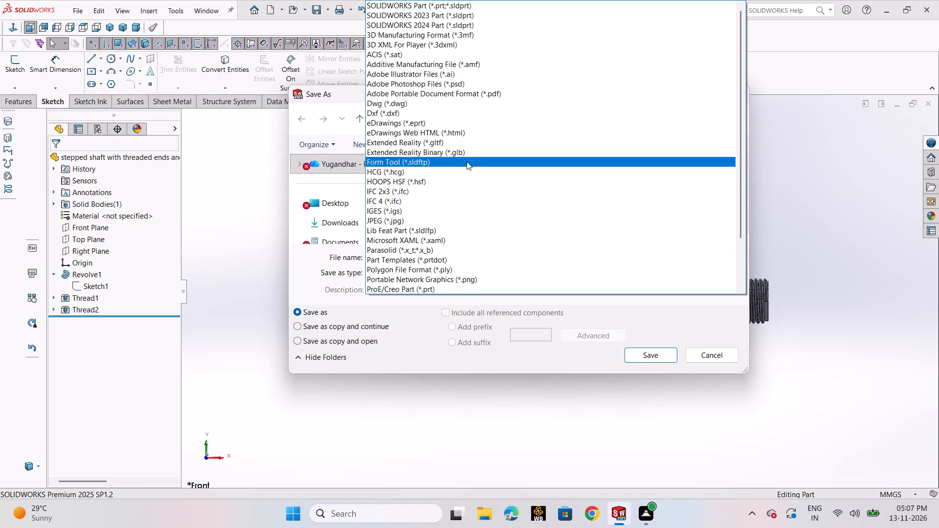
left_click(504, 98)
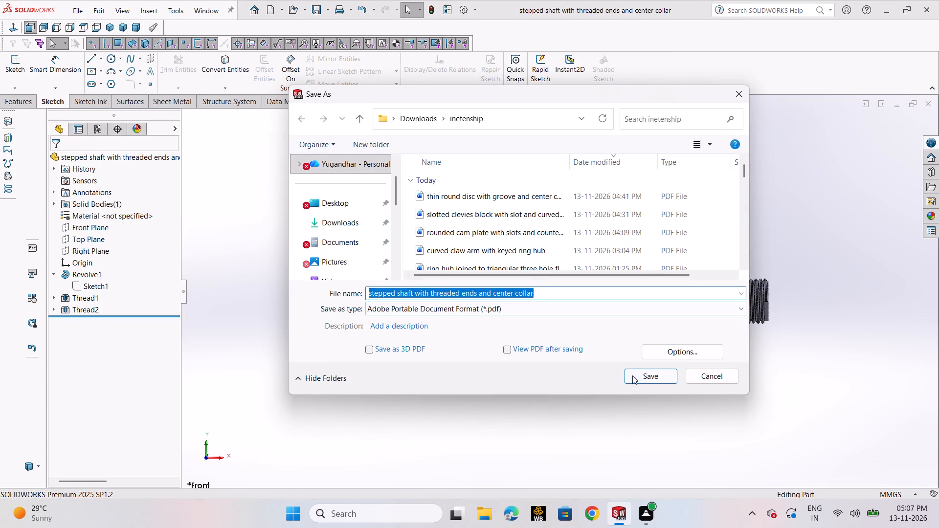
left_click(632, 374)
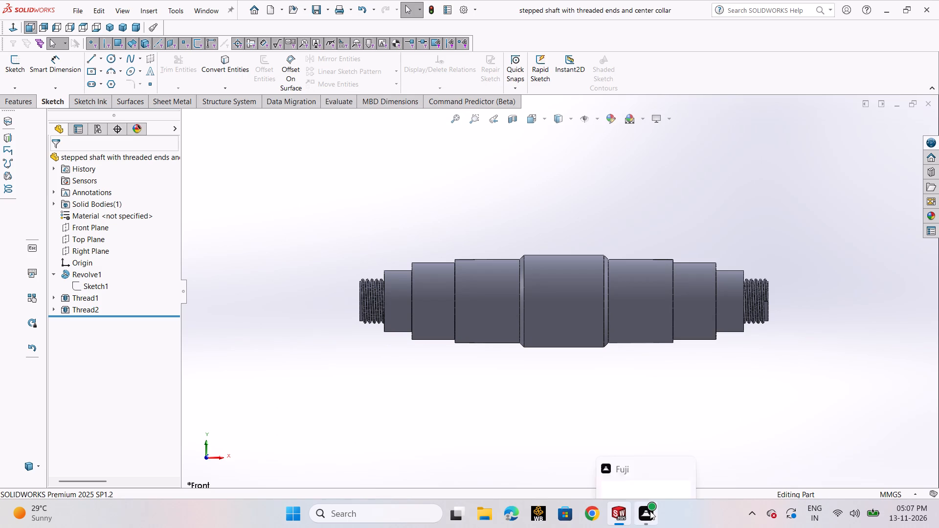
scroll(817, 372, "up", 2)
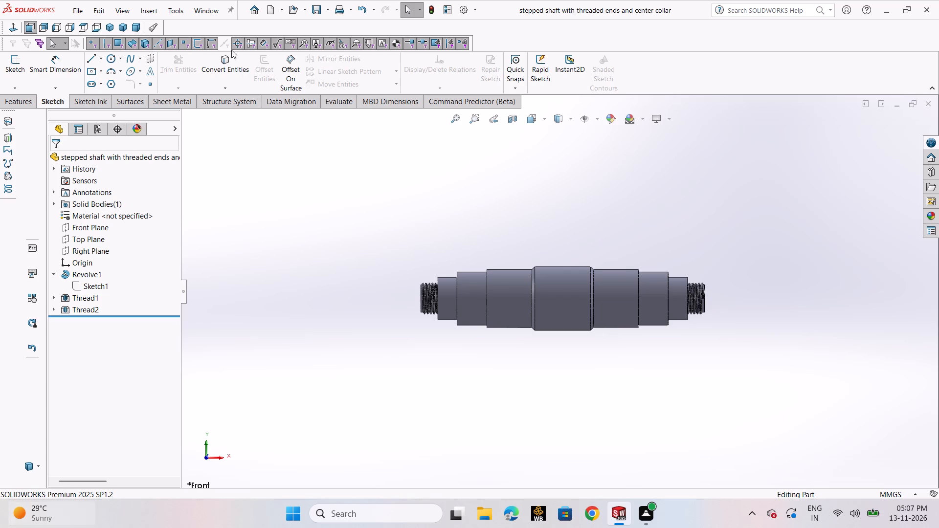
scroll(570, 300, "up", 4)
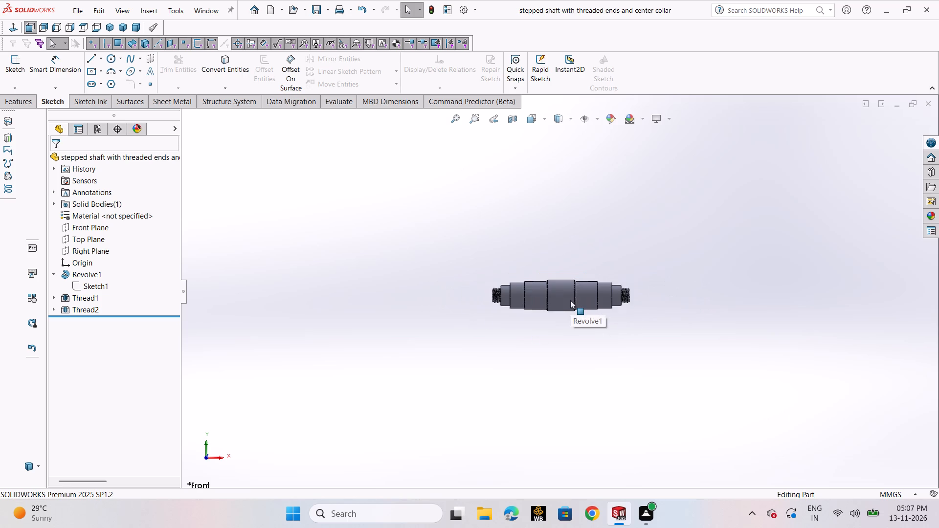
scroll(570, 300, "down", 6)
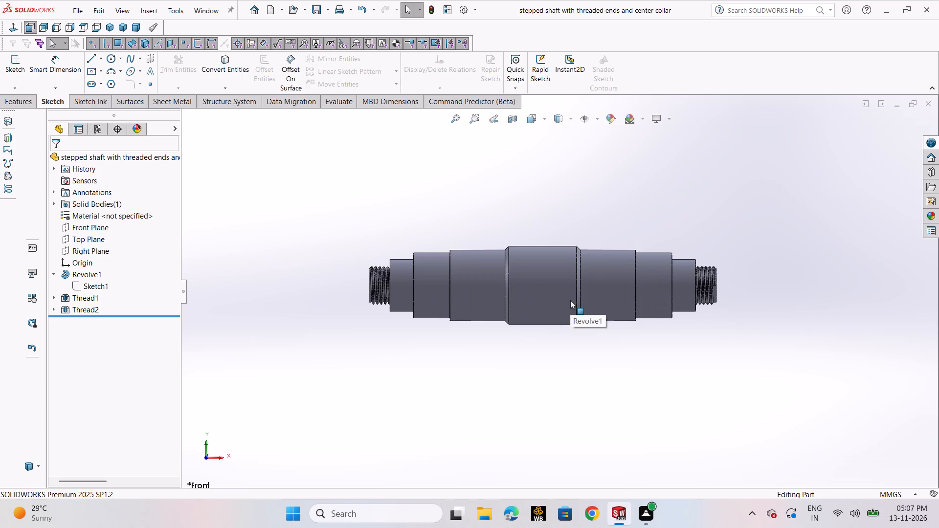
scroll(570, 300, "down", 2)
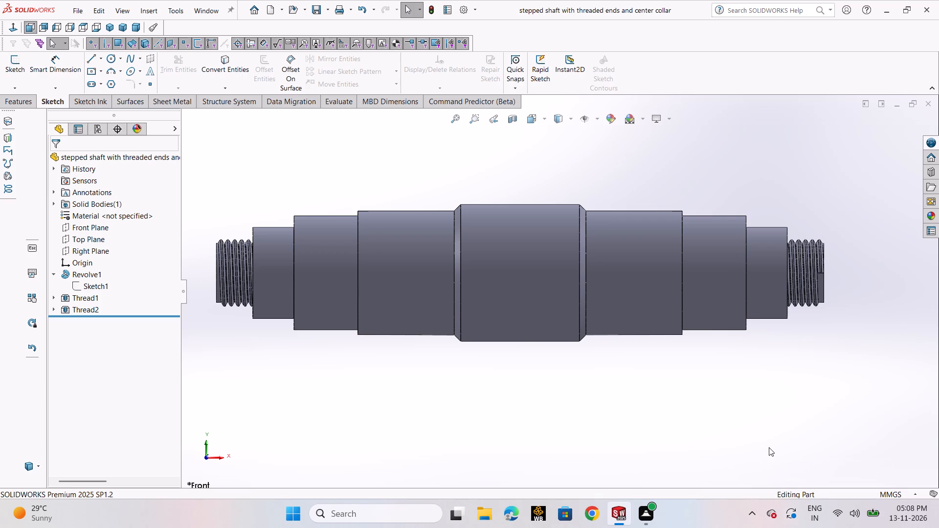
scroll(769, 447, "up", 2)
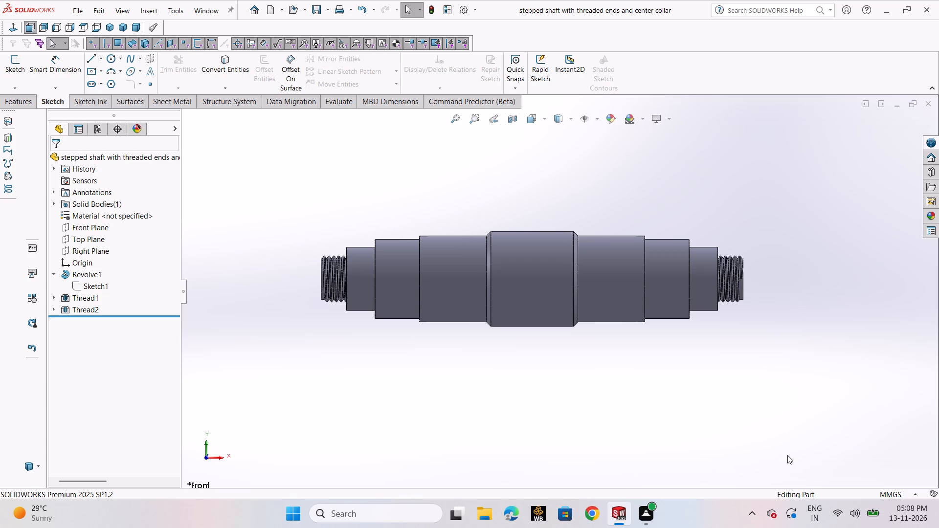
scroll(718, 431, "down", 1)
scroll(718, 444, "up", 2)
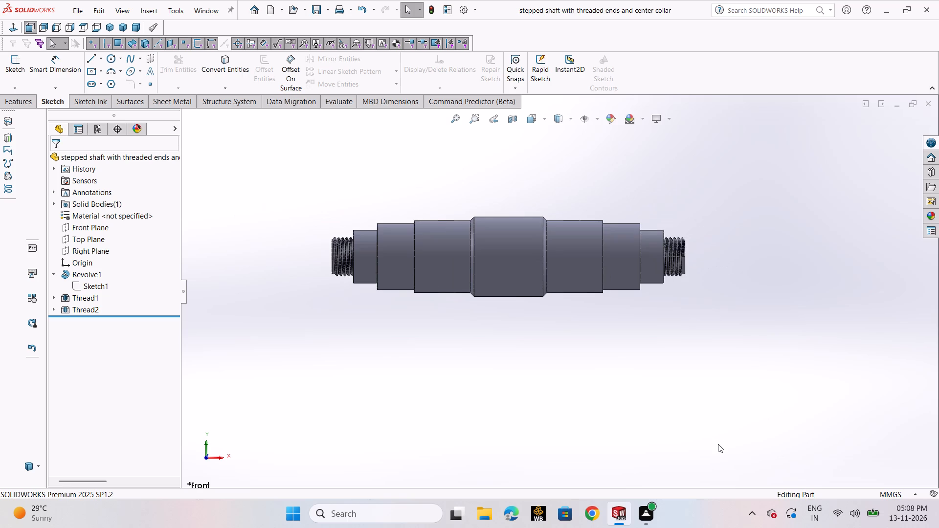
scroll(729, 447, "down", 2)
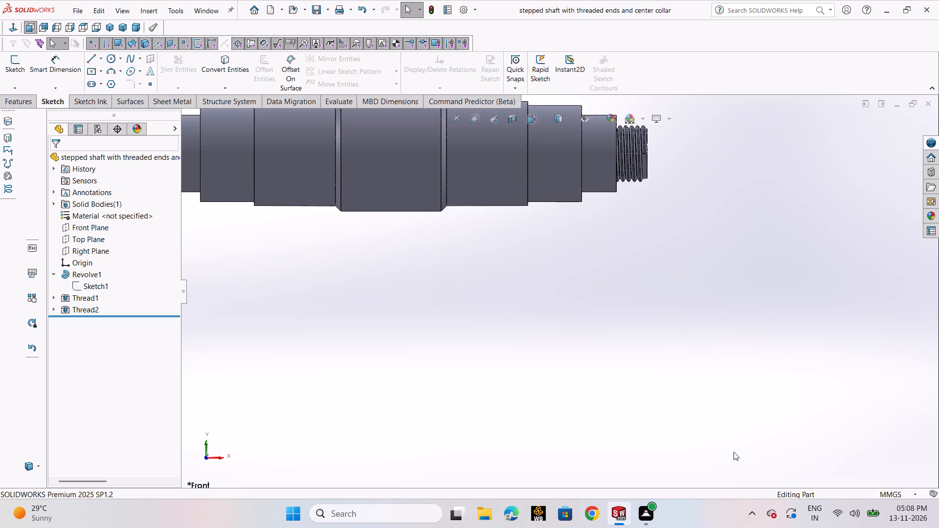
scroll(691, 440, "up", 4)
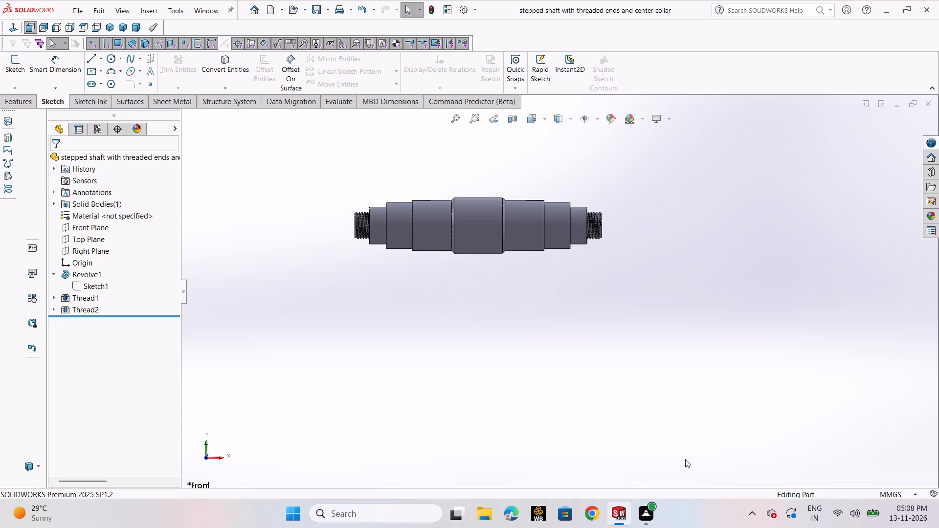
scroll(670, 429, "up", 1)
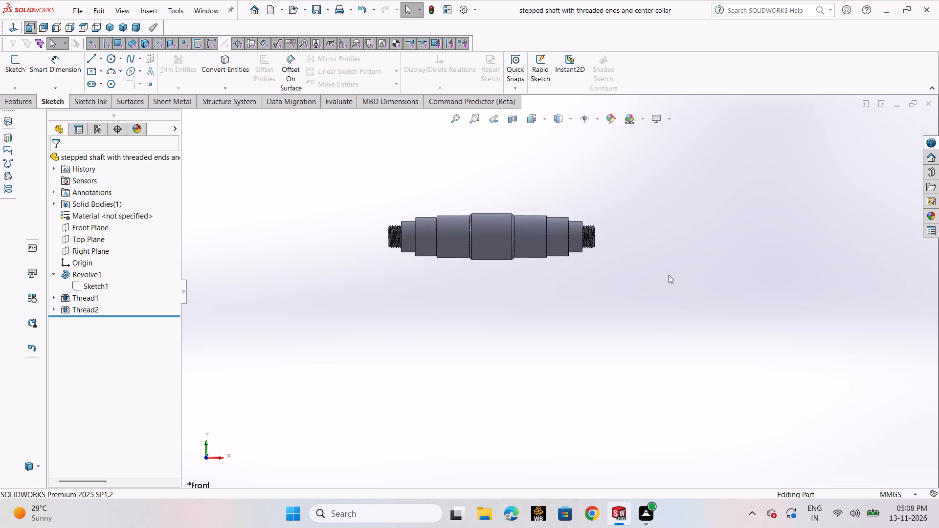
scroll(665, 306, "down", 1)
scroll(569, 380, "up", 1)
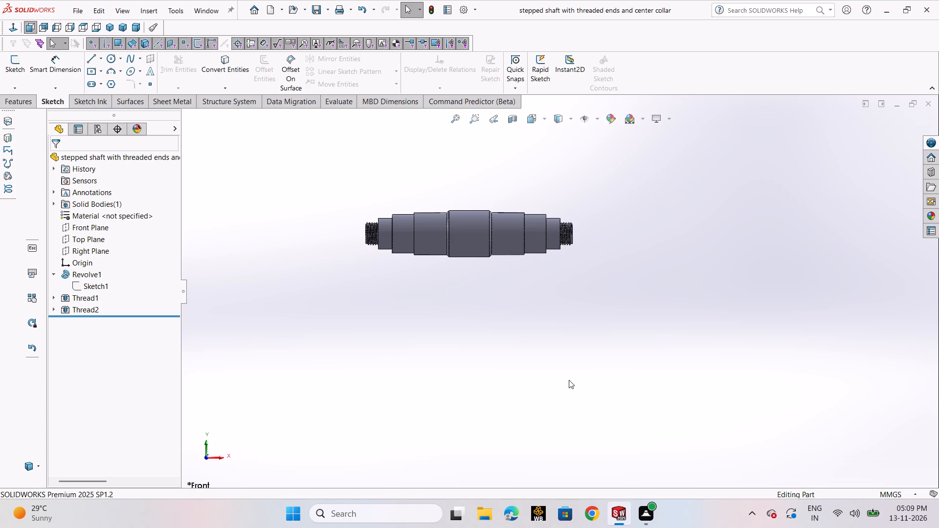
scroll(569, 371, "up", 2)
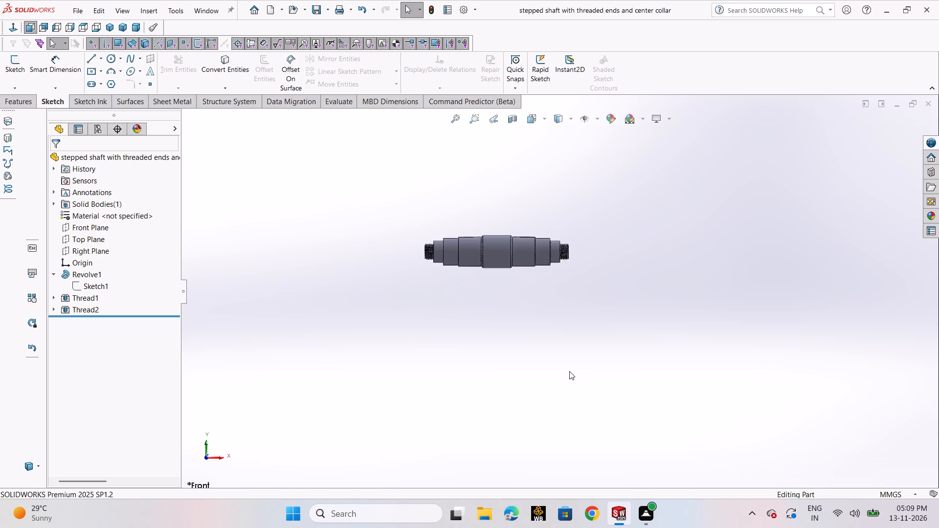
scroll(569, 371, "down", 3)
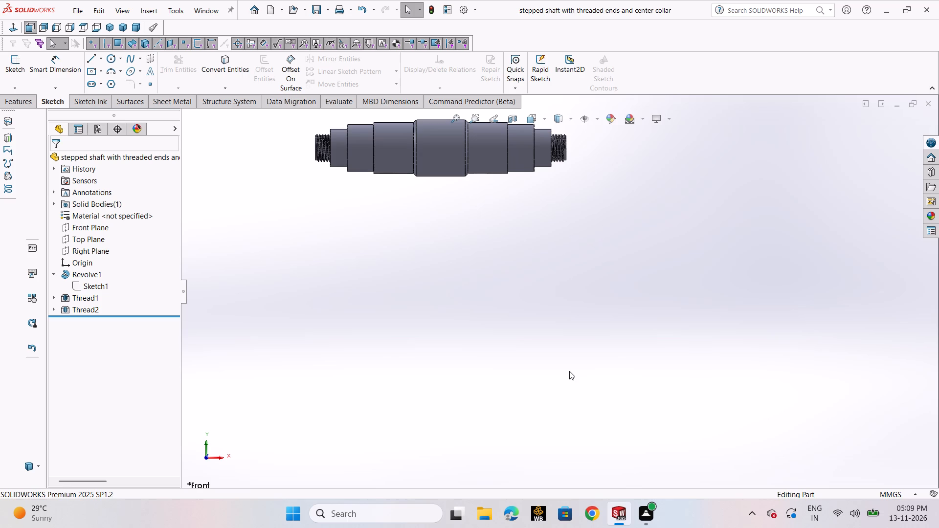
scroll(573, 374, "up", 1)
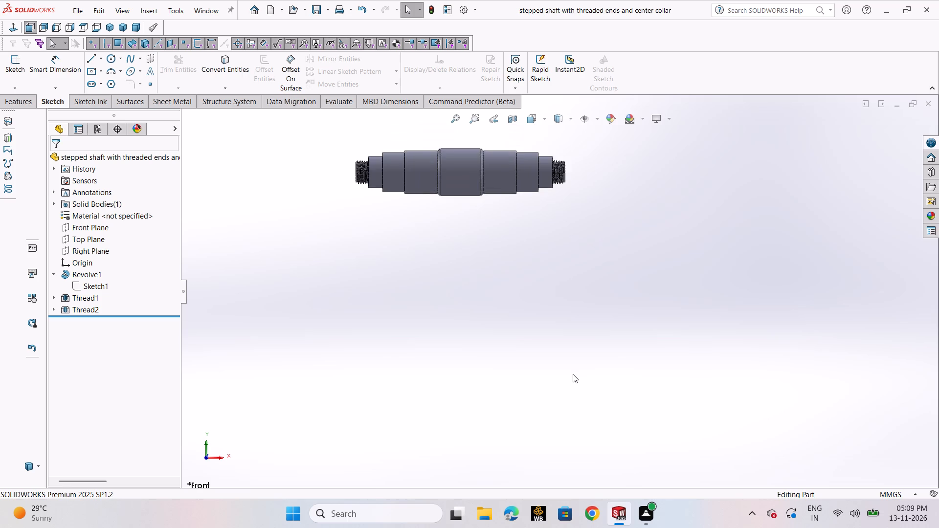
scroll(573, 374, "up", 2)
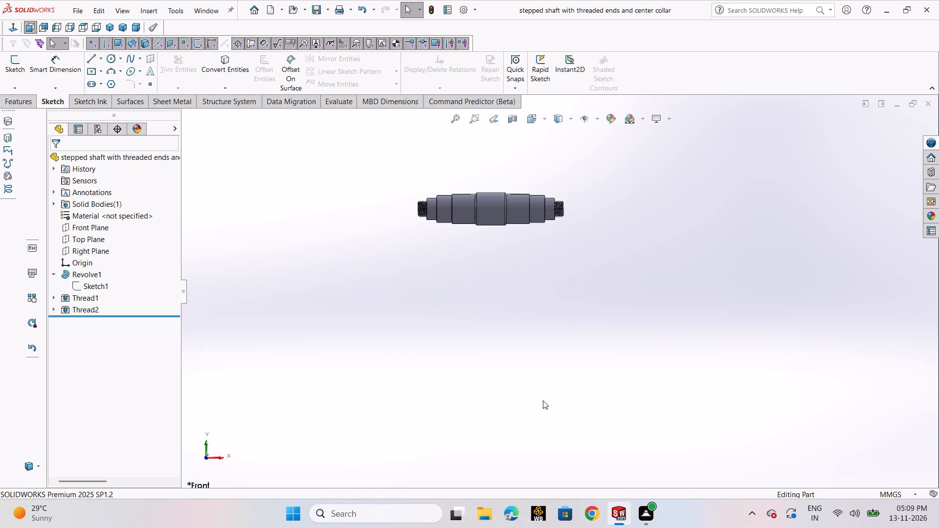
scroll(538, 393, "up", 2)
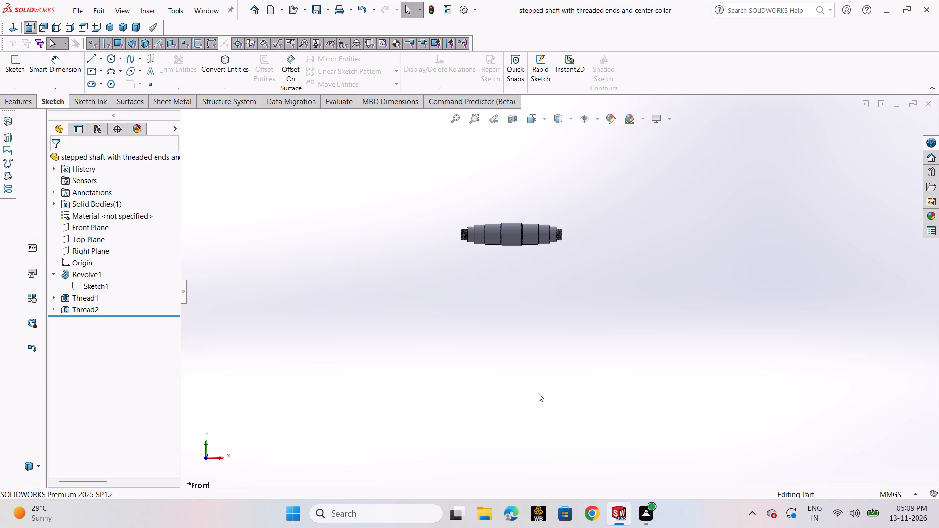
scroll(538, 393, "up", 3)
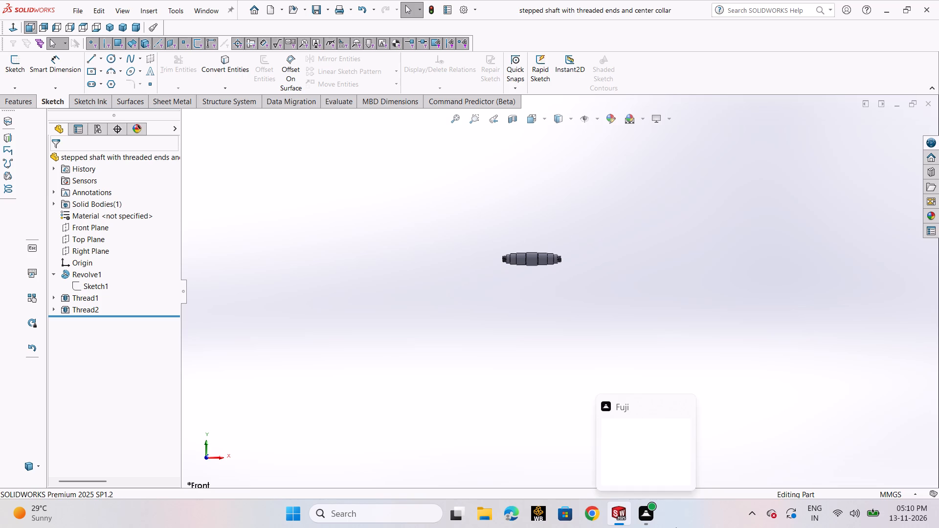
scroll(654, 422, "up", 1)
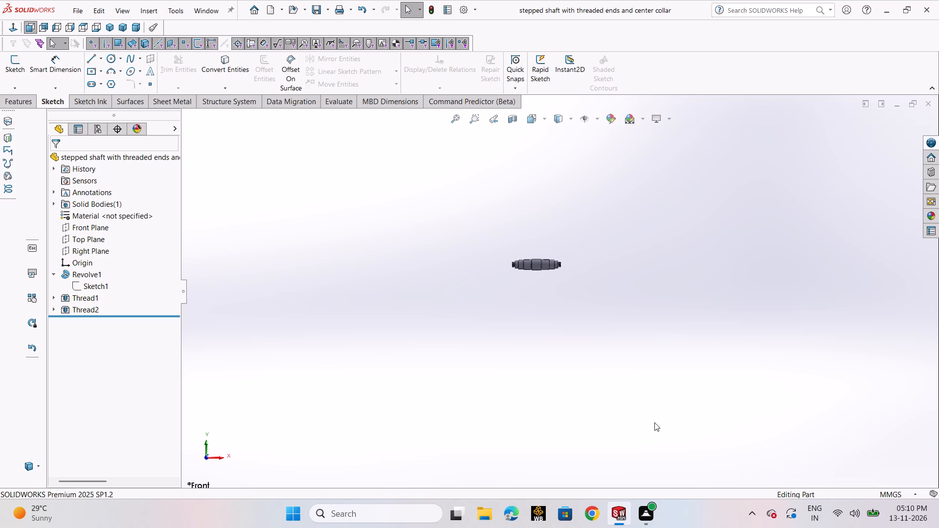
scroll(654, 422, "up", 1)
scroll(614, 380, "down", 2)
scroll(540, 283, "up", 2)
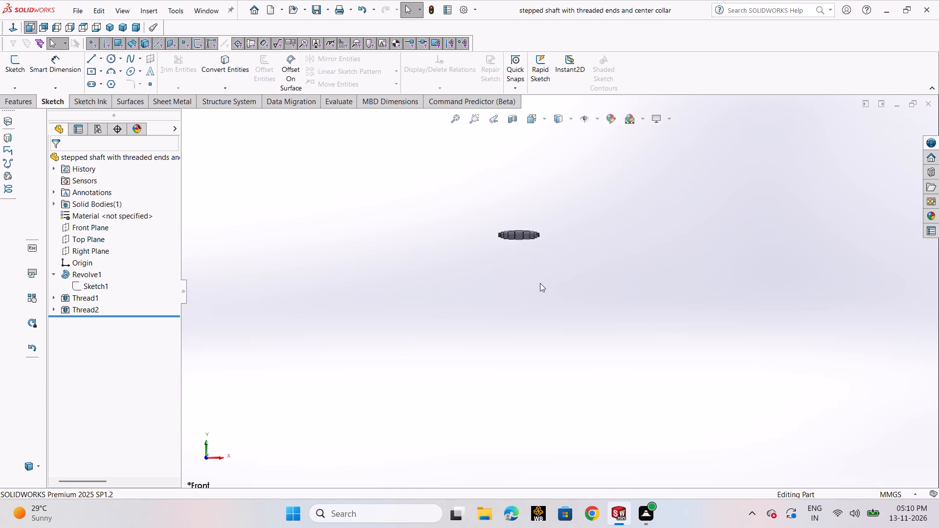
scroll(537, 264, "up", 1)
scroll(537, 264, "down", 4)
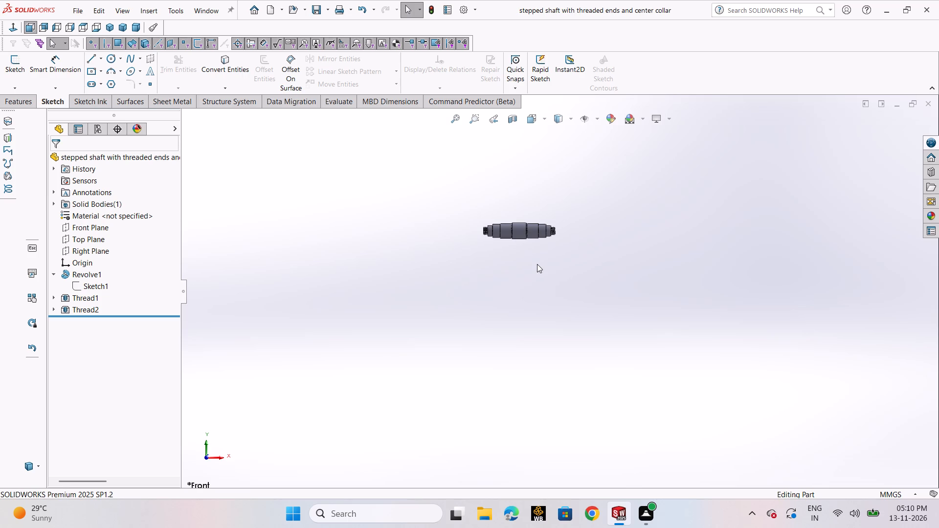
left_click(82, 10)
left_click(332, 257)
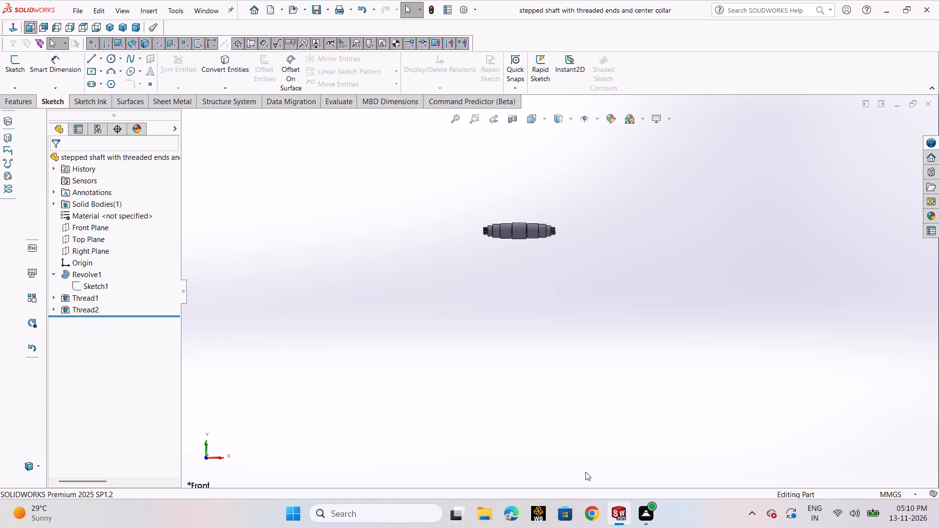